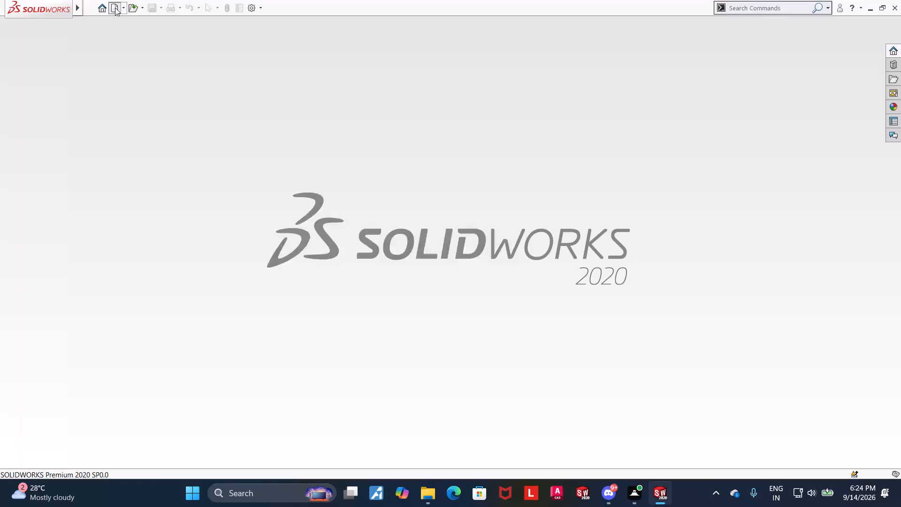
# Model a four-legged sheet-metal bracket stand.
# Create a new part document.
pyautogui.doubleClick(217, 229)
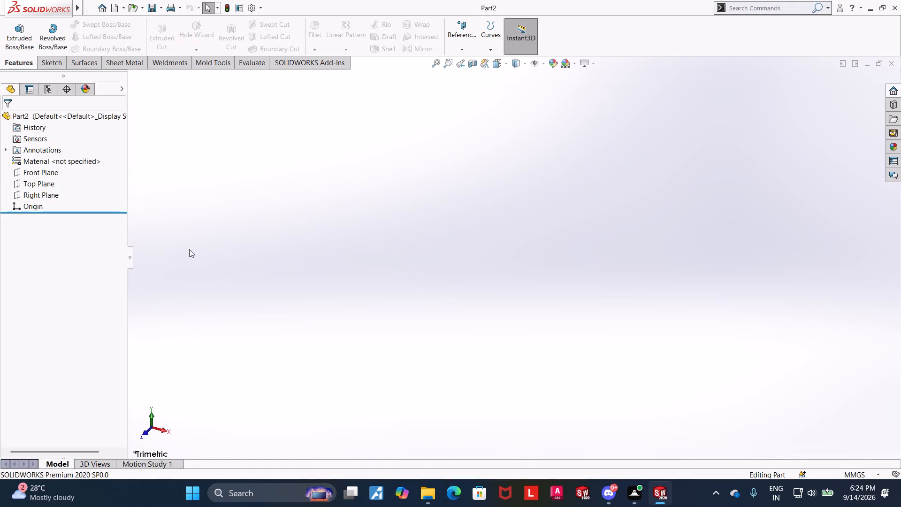
# On the Top Plane, sketch a center rectangle about 175 mm wide by 142 mm high, centred on the origin.
pyautogui.click(32, 174)
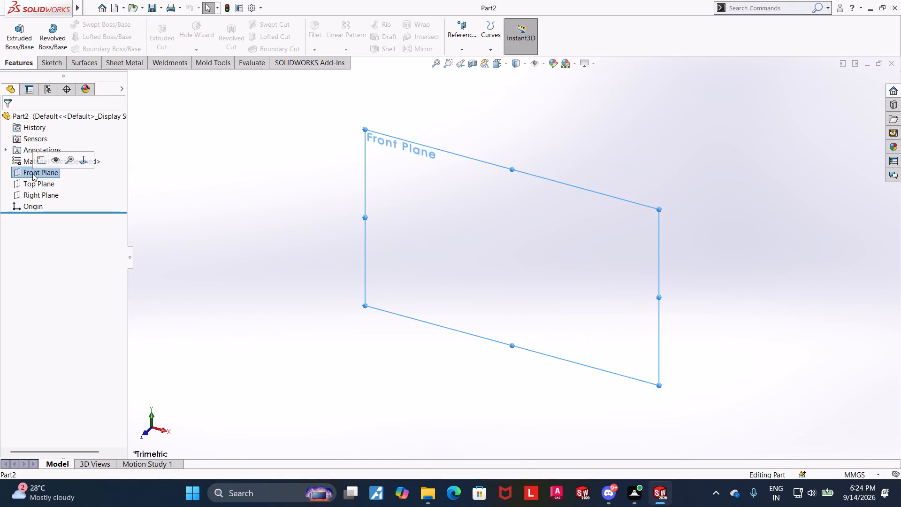
pyautogui.click(34, 182)
pyautogui.click(43, 167)
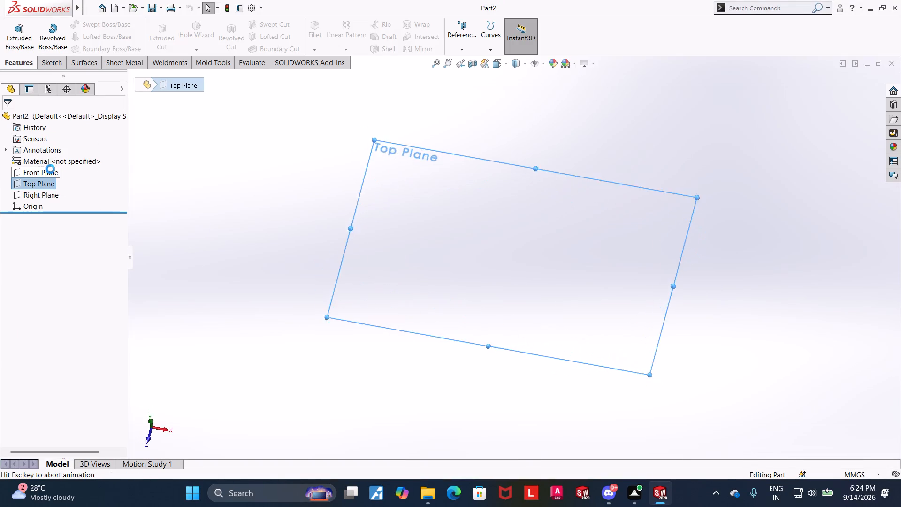
pyautogui.click(88, 38)
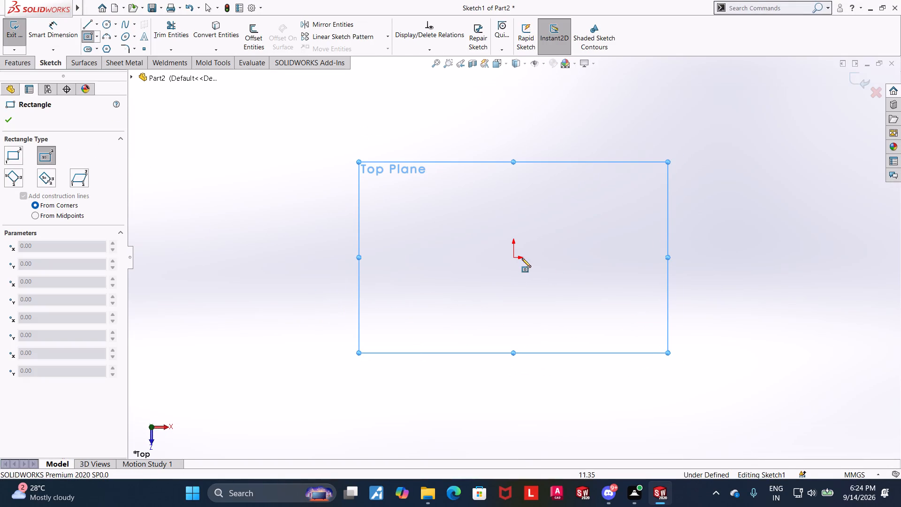
pyautogui.click(512, 256)
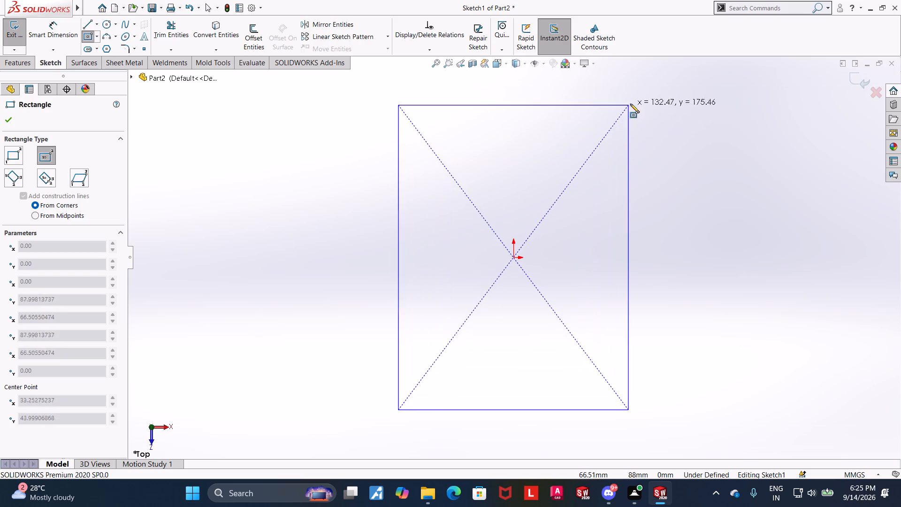
pyautogui.click(665, 134)
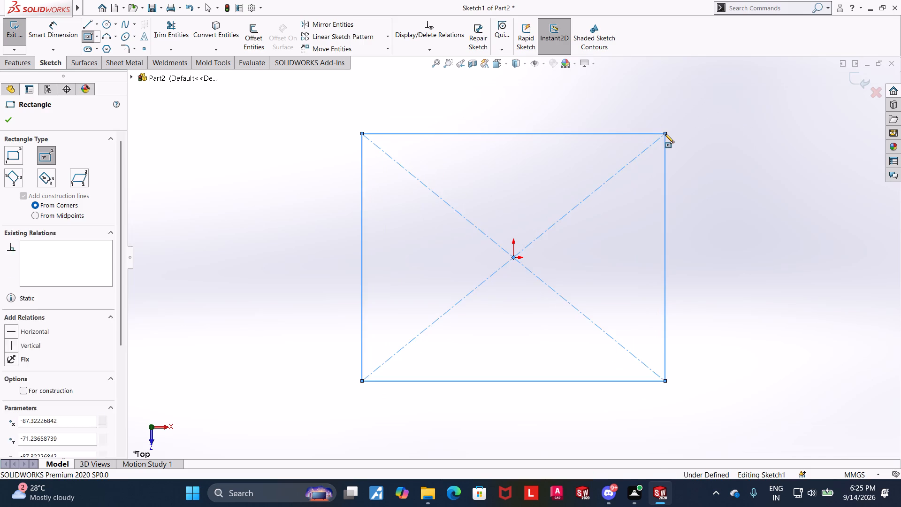
pyautogui.press('Escape')
pyautogui.press('Escape')
pyautogui.press('Escape')
# Dimension the rectangle's top edge with the value 120-60, giving a 60 mm width.
pyautogui.click(56, 35)
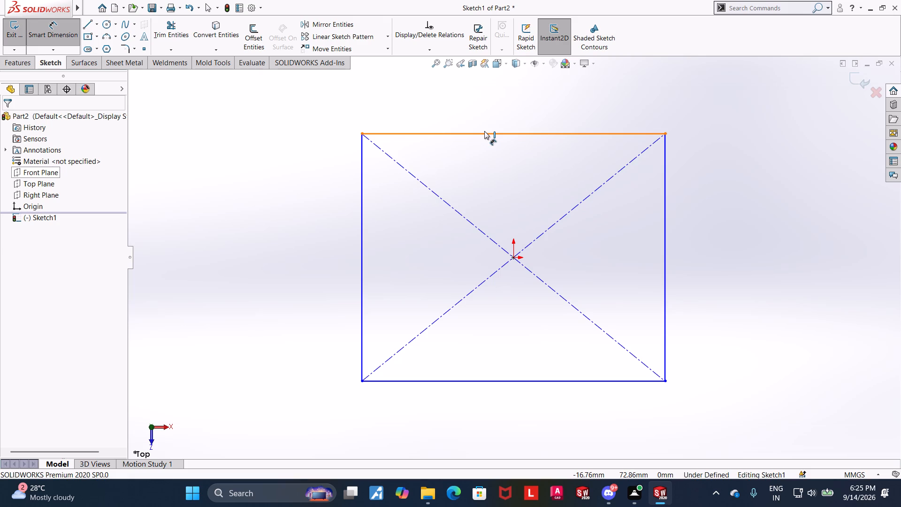
pyautogui.click(484, 131)
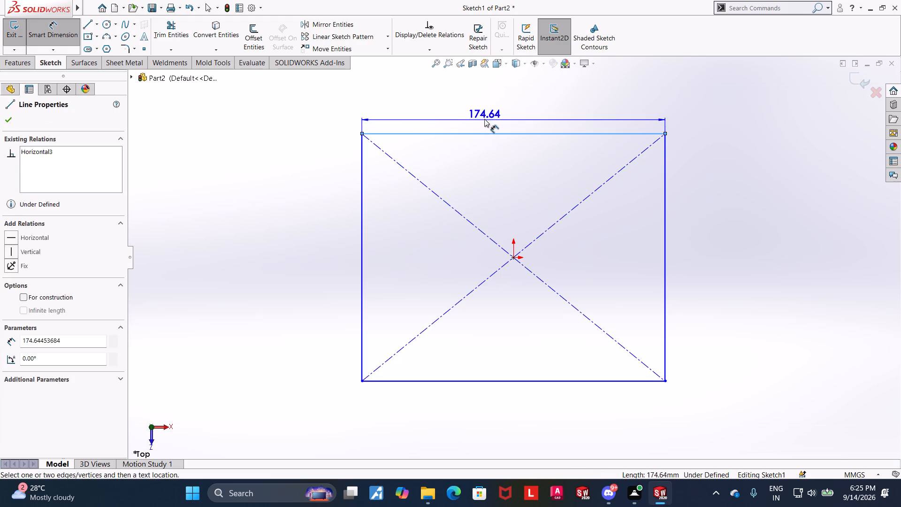
pyautogui.click(484, 118)
pyautogui.write('120')
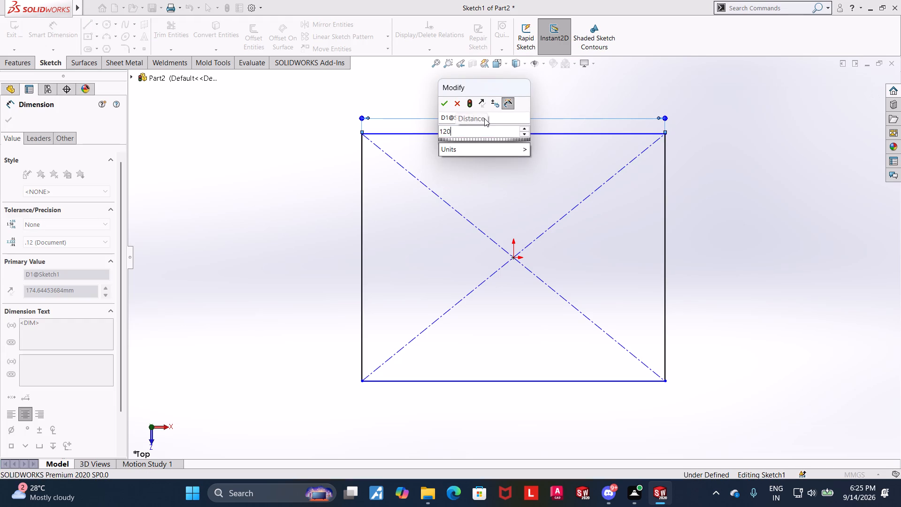
pyautogui.write('-60')
pyautogui.press('Return')
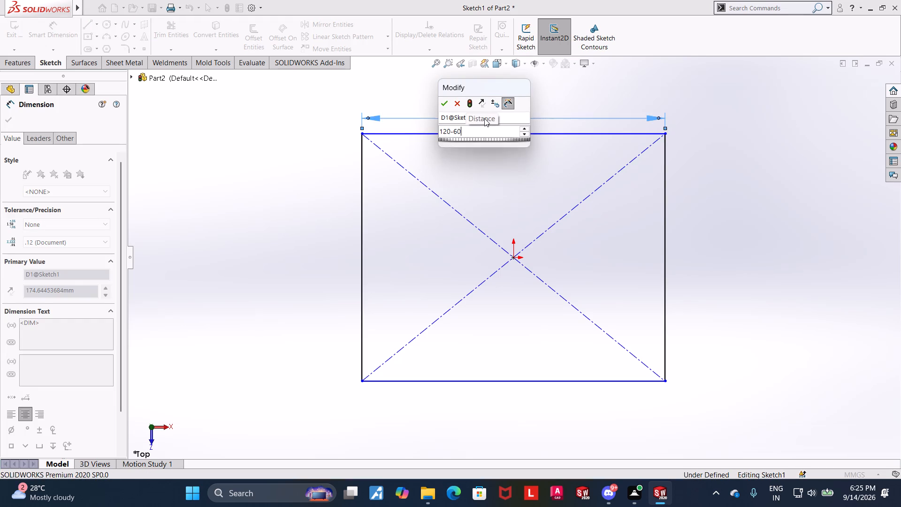
pyautogui.press('Escape')
# Dimension the rectangle's right edge and try to set its height to 60 mm.
pyautogui.click(62, 23)
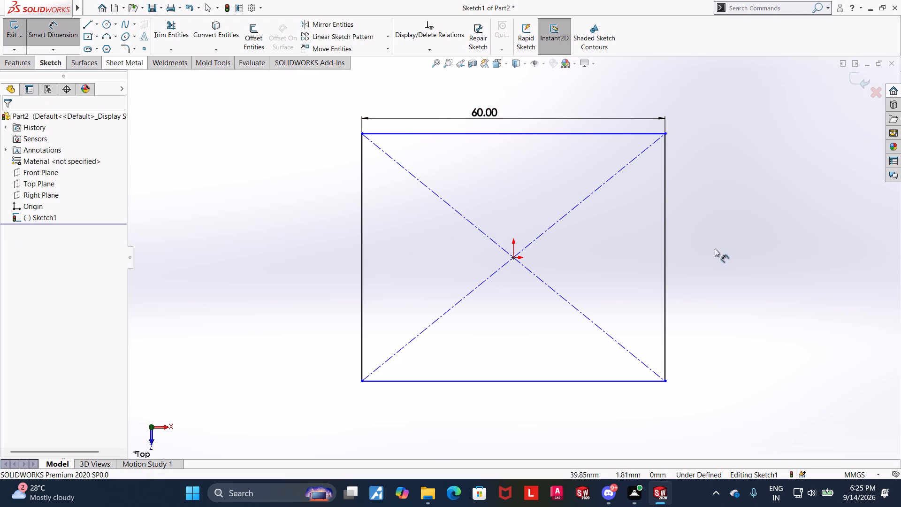
pyautogui.click(664, 235)
pyautogui.click(692, 236)
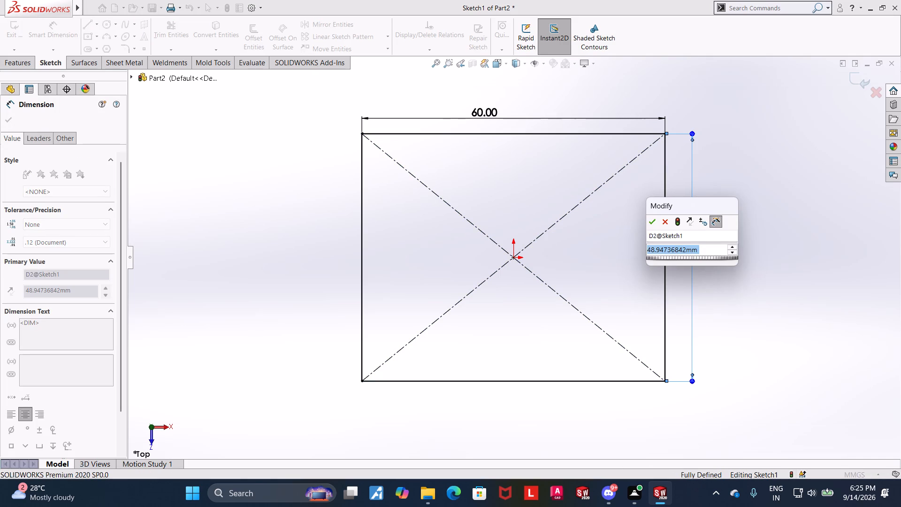
pyautogui.write('120')
pyautogui.press('BackSpace')
pyautogui.press('BackSpace')
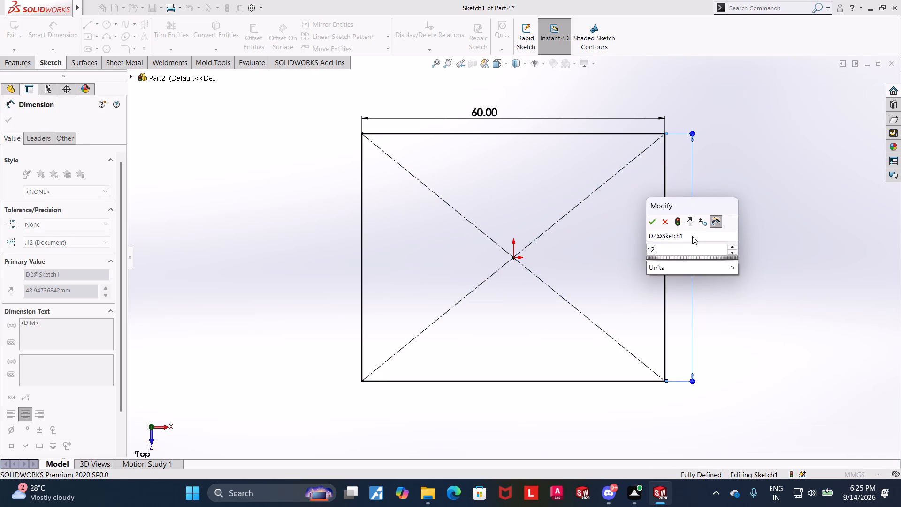
pyautogui.press('BackSpace')
pyautogui.press('BackSpace')
pyautogui.write('60')
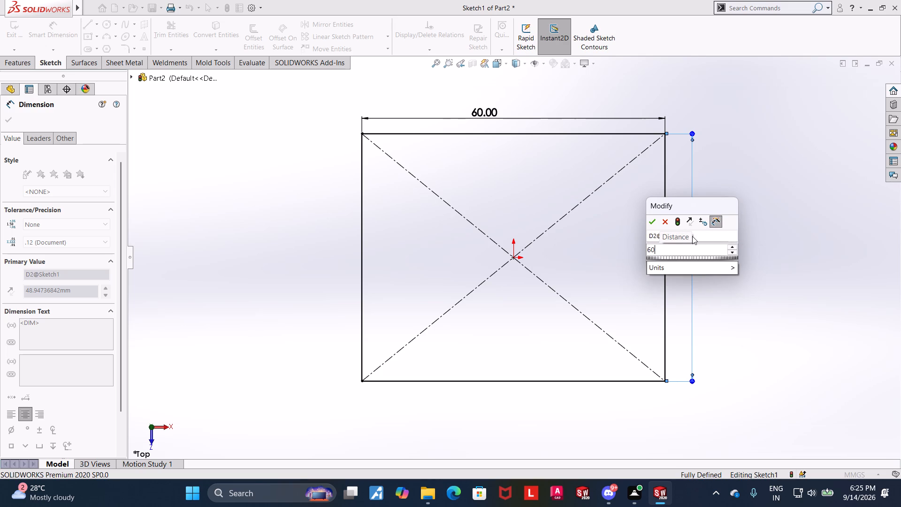
pyautogui.click(856, 154)
pyautogui.press('Escape')
# Set the rectangle's width and height dimensions to 120 mm each.
pyautogui.doubleClick(486, 117)
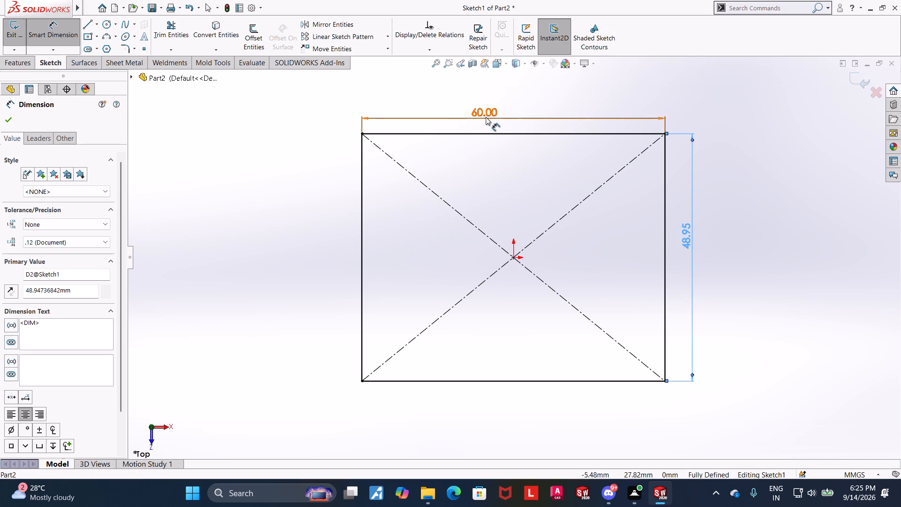
pyautogui.press('1')
pyautogui.write('20')
pyautogui.press('Return')
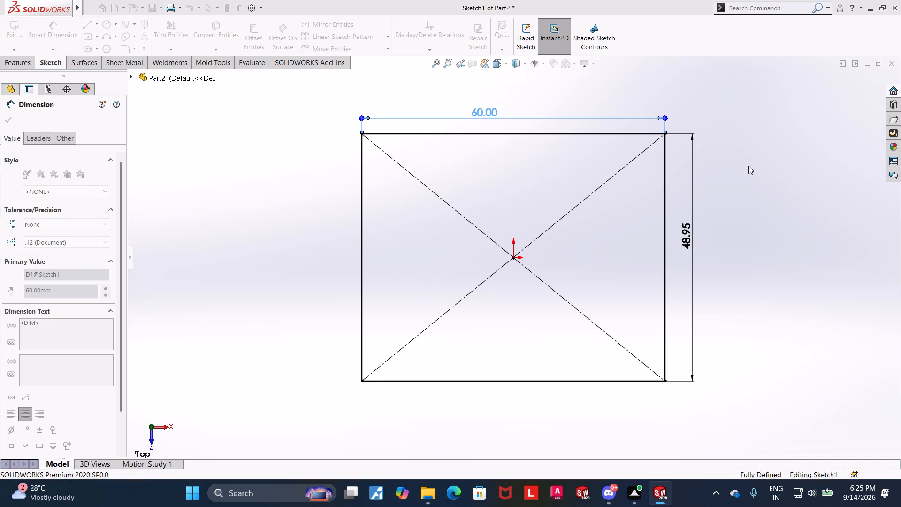
pyautogui.doubleClick(832, 236)
pyautogui.write('120')
pyautogui.press('Return')
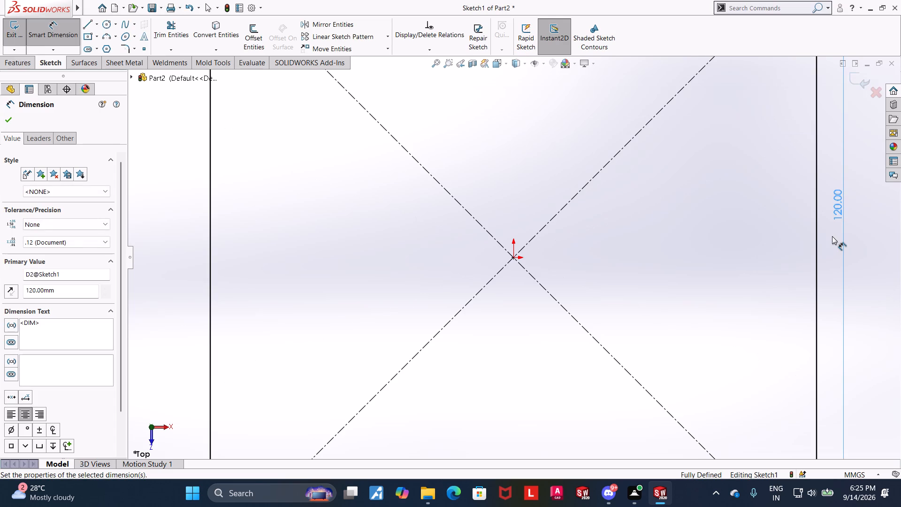
pyautogui.scroll(5, 834, 198)
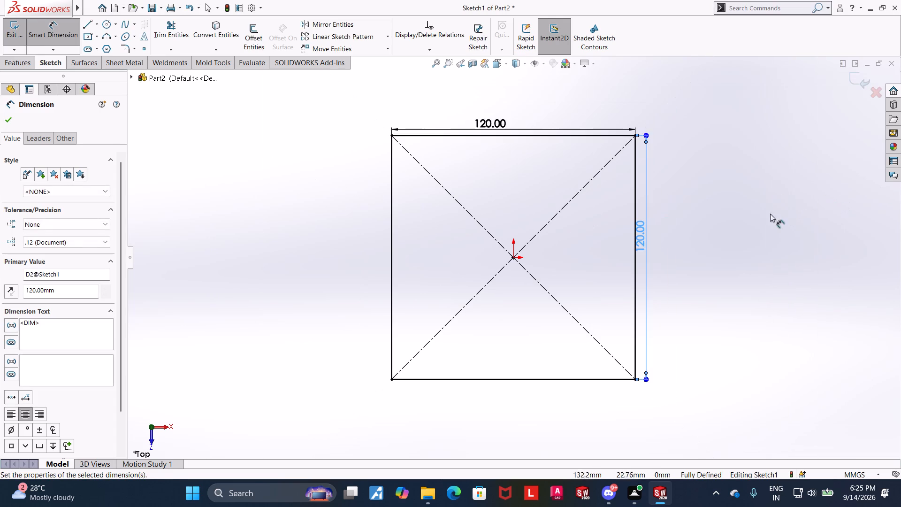
pyautogui.click(746, 217)
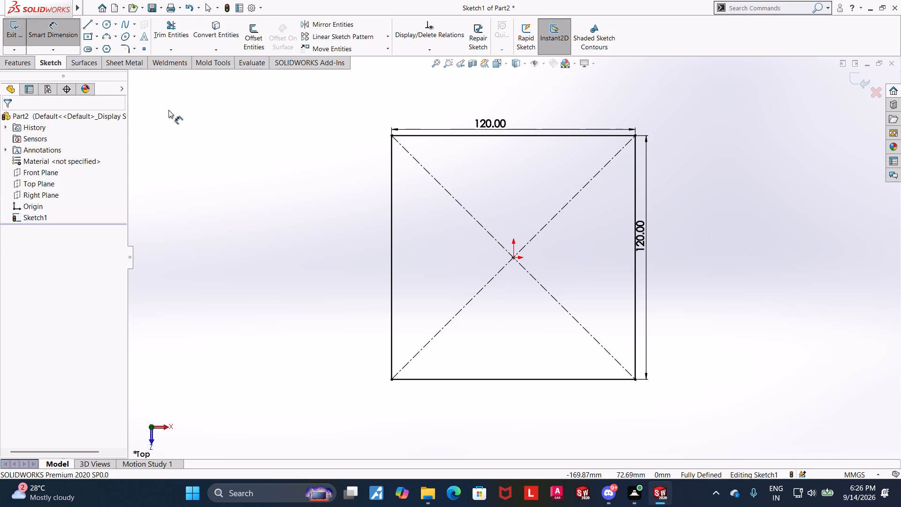
pyautogui.click(245, 169)
pyautogui.click(53, 24)
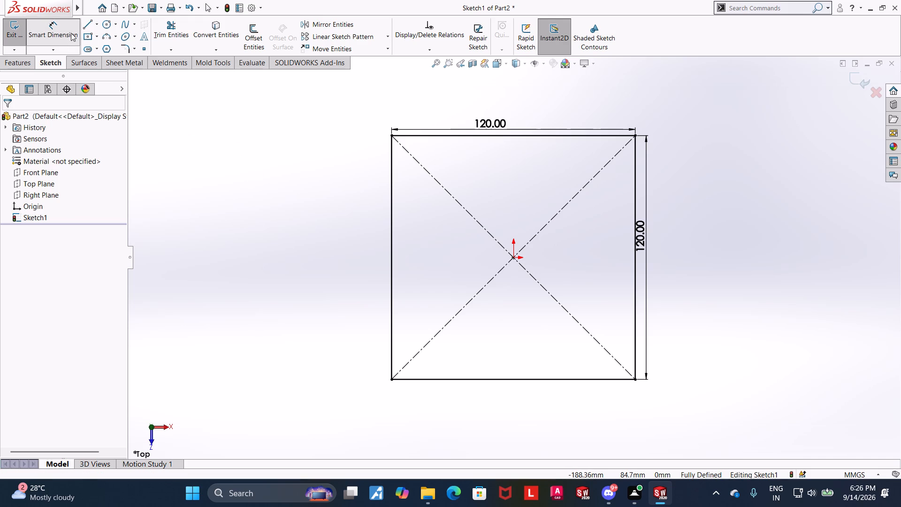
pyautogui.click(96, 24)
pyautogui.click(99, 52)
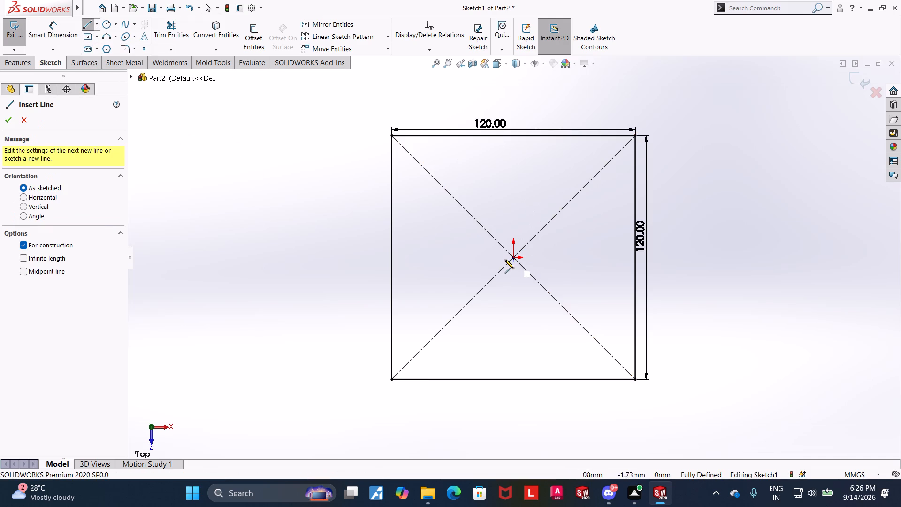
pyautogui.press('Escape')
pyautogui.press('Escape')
# Sketch a short vertical line up from the square's bottom edge, then a horizontal line about 64 mm long rightward from its upper end.
pyautogui.click(86, 24)
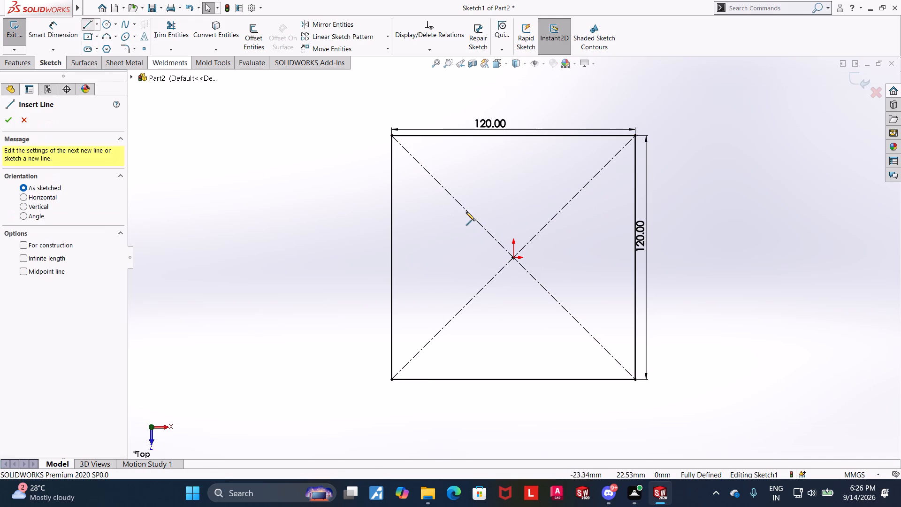
pyautogui.click(438, 379)
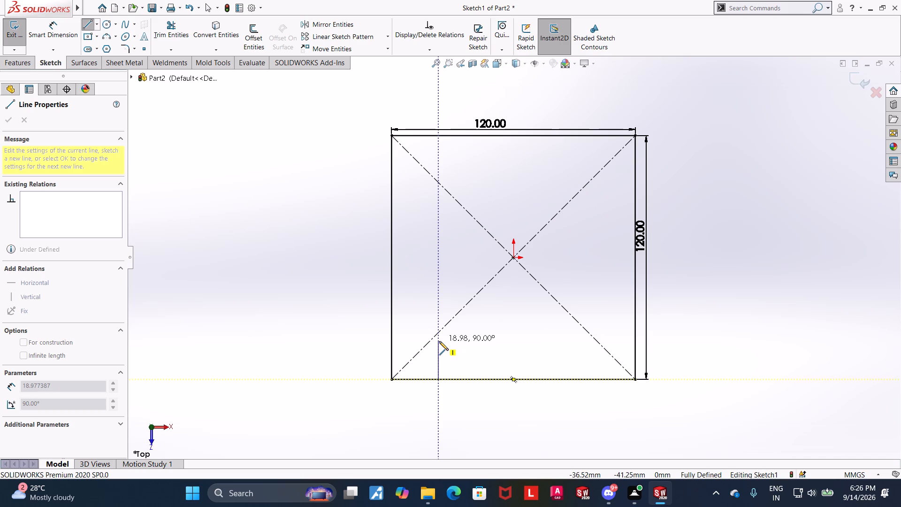
pyautogui.click(440, 345)
pyautogui.press('Escape')
pyautogui.click(88, 27)
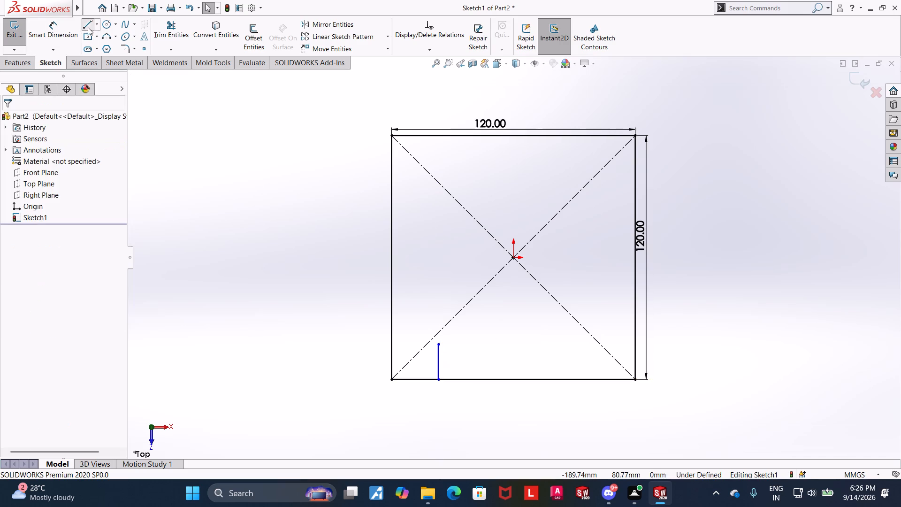
pyautogui.click(438, 344)
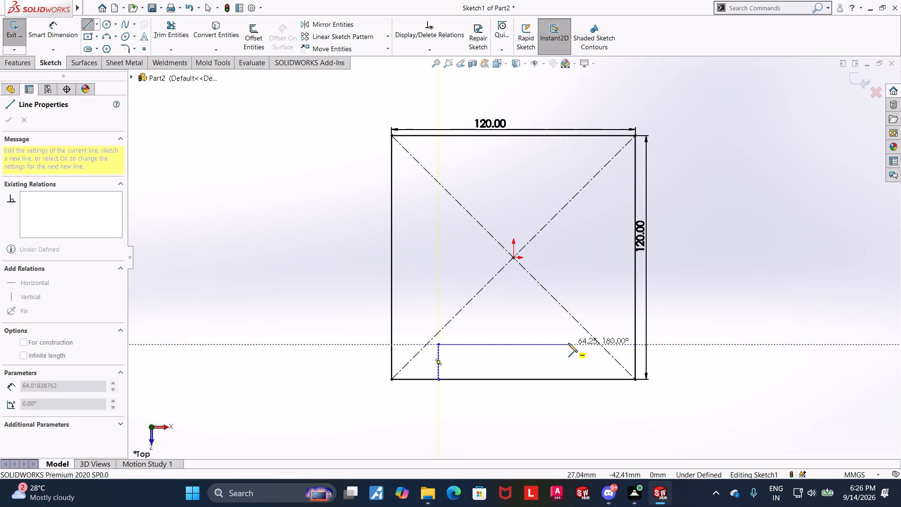
pyautogui.click(568, 343)
pyautogui.press('Escape')
pyautogui.press('Escape')
pyautogui.press('Escape')
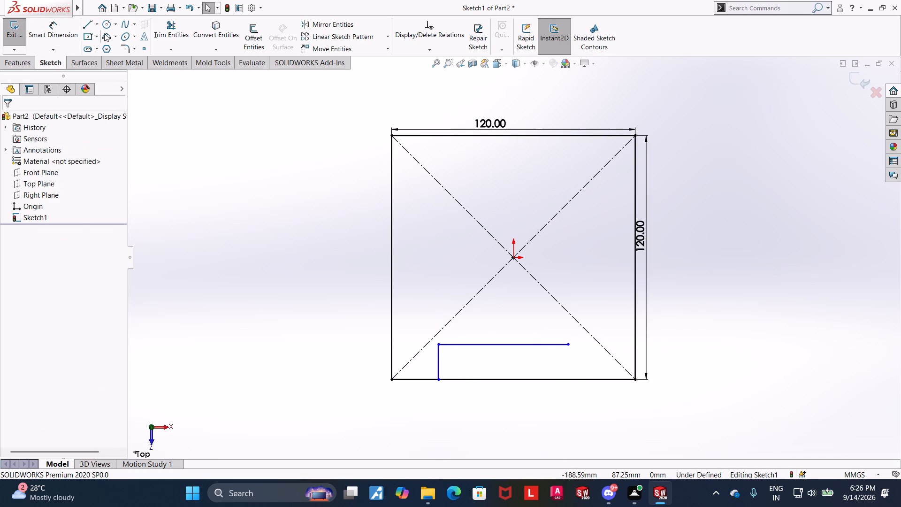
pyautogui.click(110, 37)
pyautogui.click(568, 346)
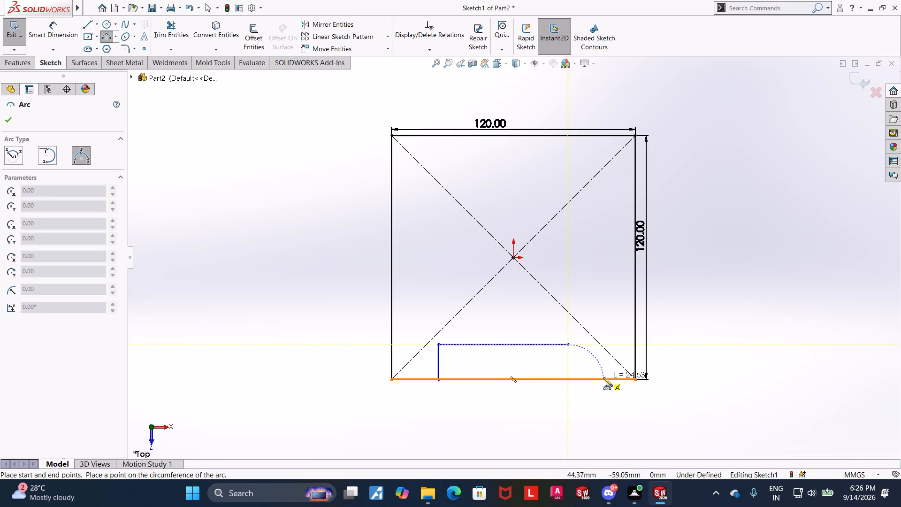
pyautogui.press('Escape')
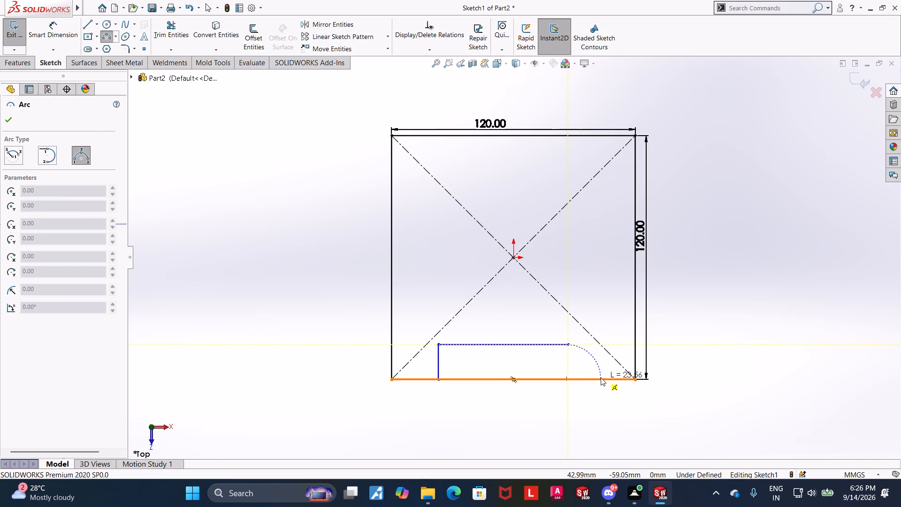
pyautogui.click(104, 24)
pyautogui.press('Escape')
# Sketch a vertical centerline about 28 mm long down from the horizontal line's right end, past the square's bottom edge.
pyautogui.click(99, 24)
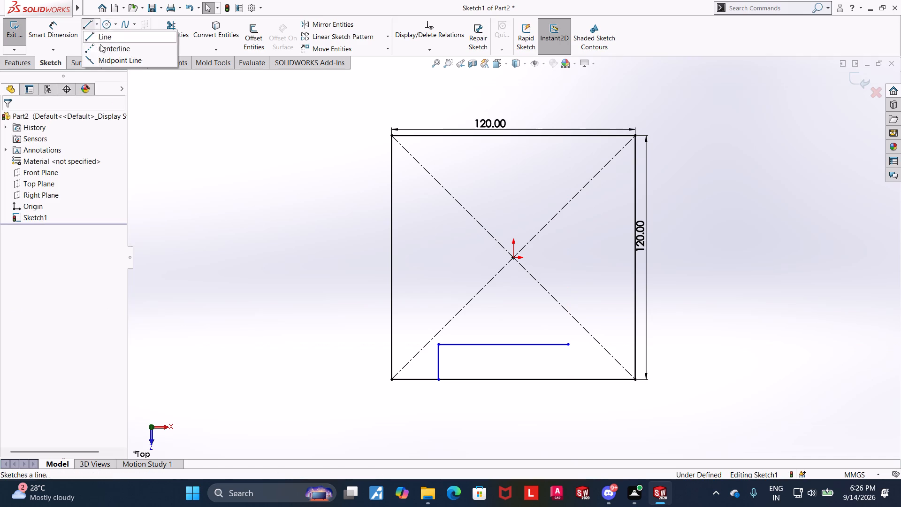
pyautogui.click(100, 50)
pyautogui.click(568, 344)
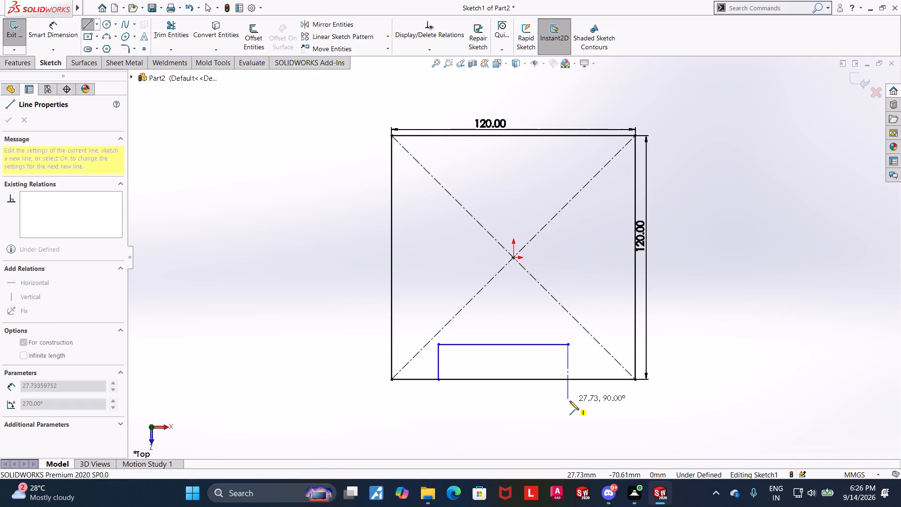
pyautogui.click(570, 401)
pyautogui.press('Escape')
pyautogui.press('Escape')
pyautogui.press('Escape')
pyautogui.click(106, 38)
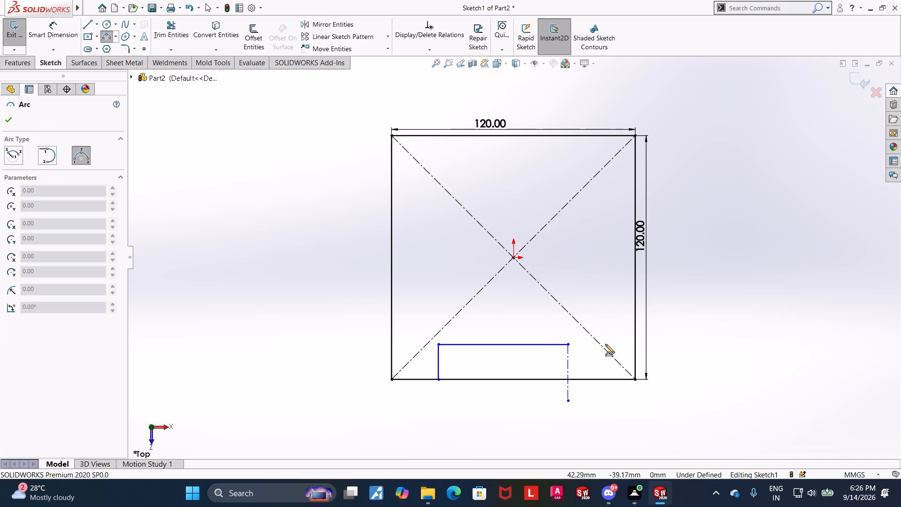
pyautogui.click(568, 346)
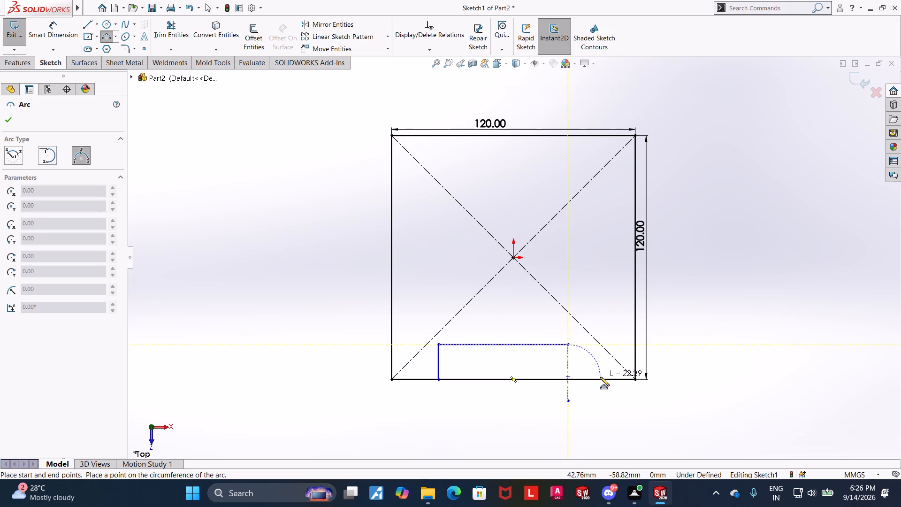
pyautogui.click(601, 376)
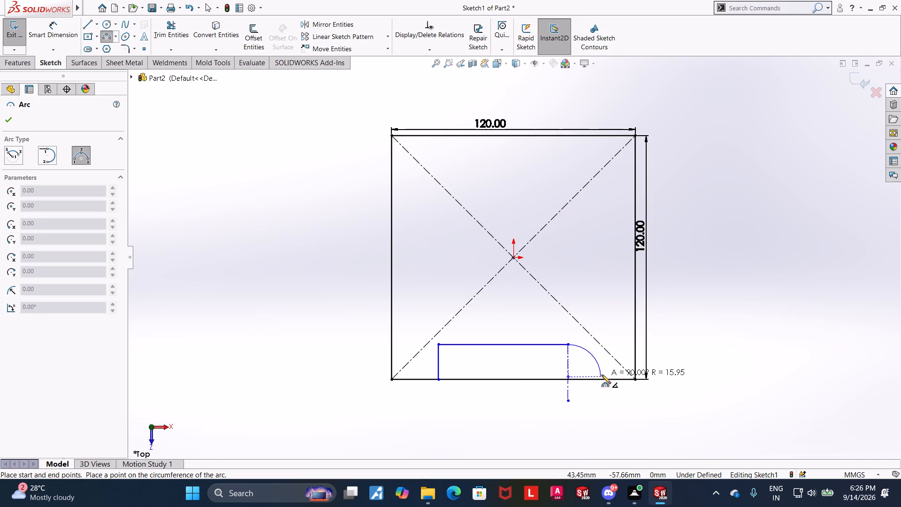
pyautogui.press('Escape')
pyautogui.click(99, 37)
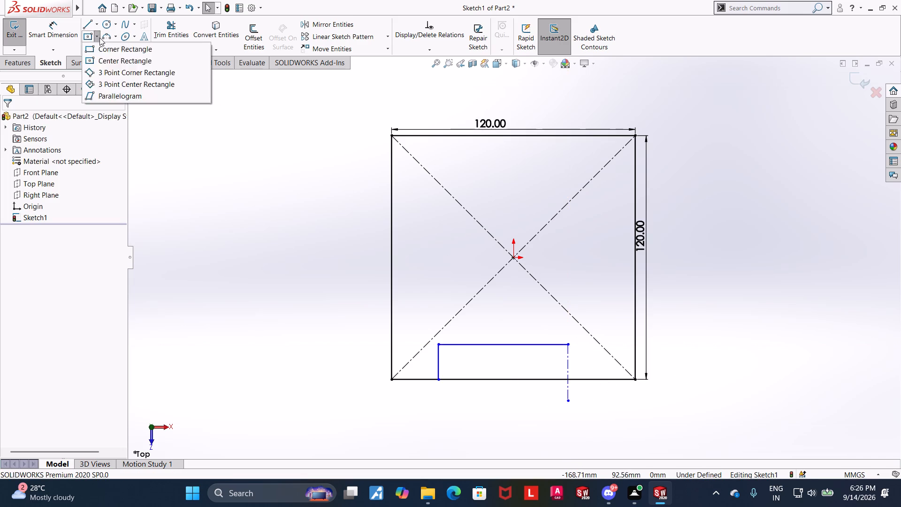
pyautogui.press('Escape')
# Sketch a three-point arc of about 17.5 mm radius from the horizontal line's right end to the square's bottom edge.
pyautogui.click(109, 35)
pyautogui.click(569, 345)
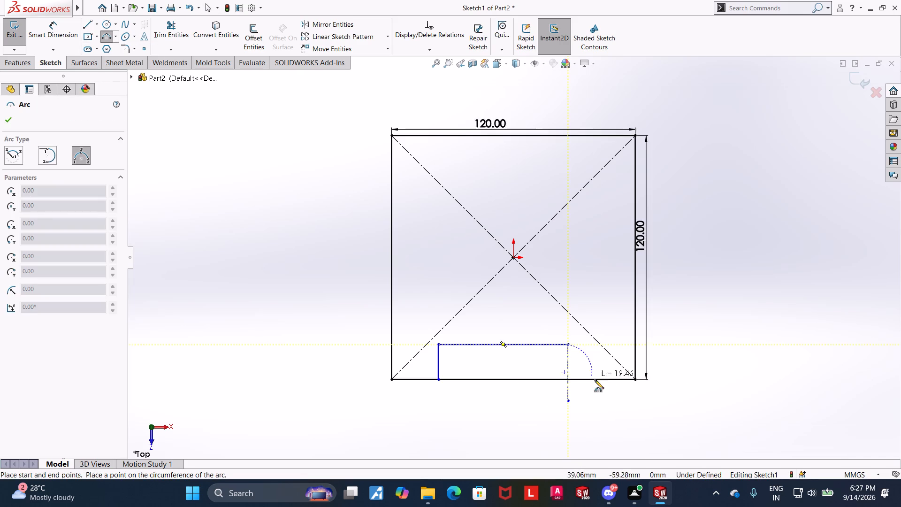
pyautogui.doubleClick(604, 379)
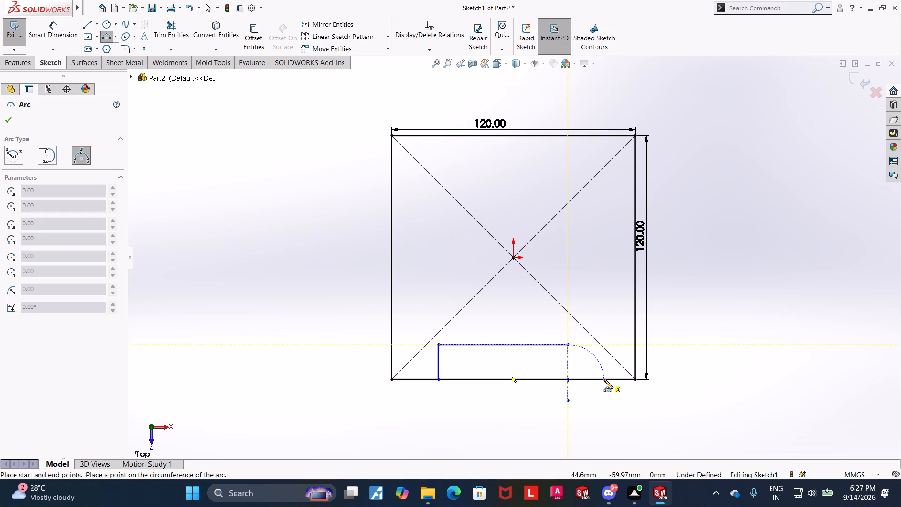
pyautogui.click(601, 365)
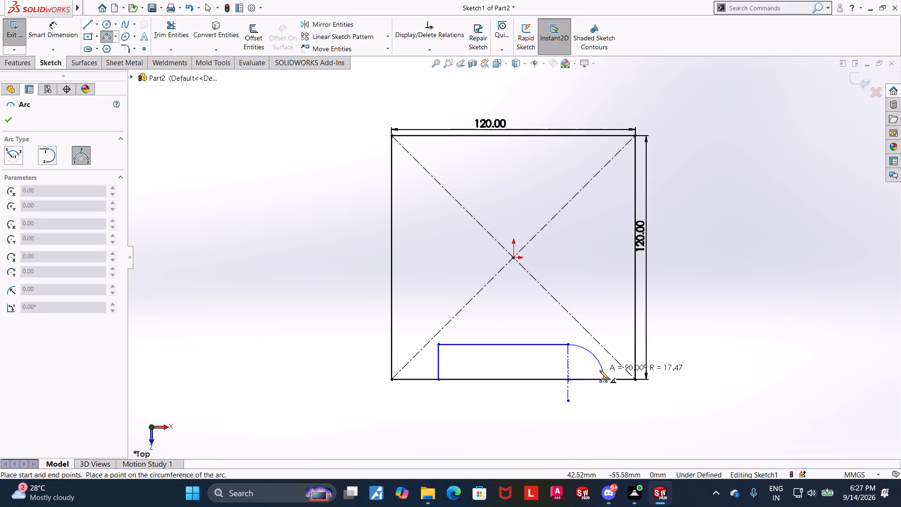
pyautogui.click(603, 368)
pyautogui.press('Escape')
pyautogui.press('Escape')
pyautogui.press('Escape')
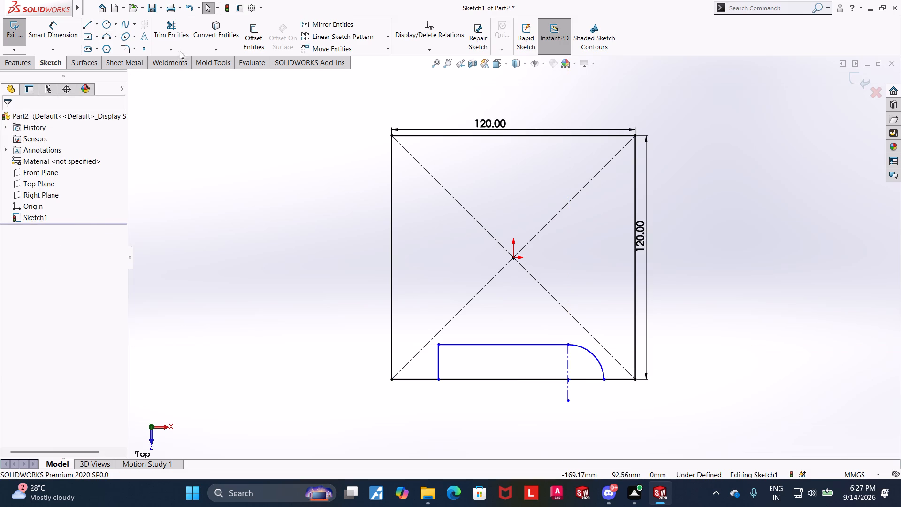
# Trim away the part of the vertical centerline inside the profile, above the square's bottom edge.
pyautogui.click(183, 31)
pyautogui.moveTo(580, 365); pyautogui.dragTo(540, 364)
pyautogui.press('Escape')
pyautogui.press('Escape')
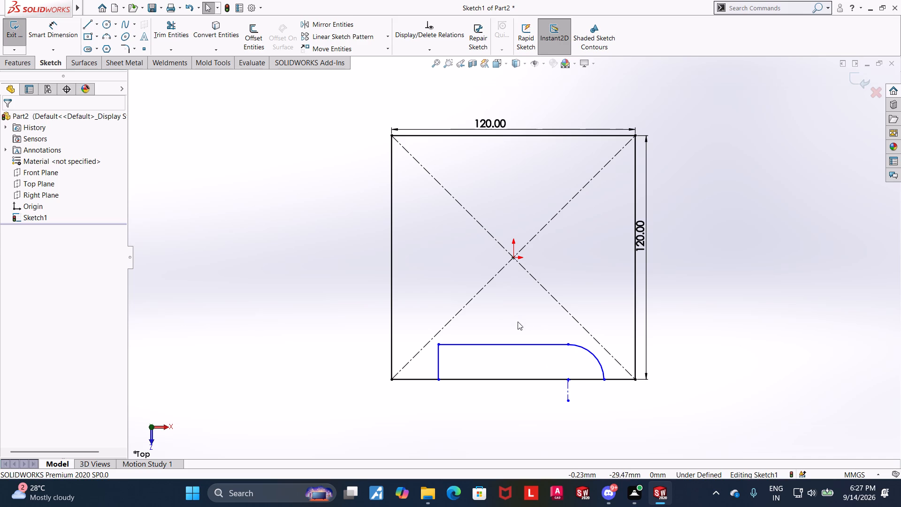
pyautogui.press('Escape')
# Dimension the arc with a radius of 28 mm.
pyautogui.click(38, 39)
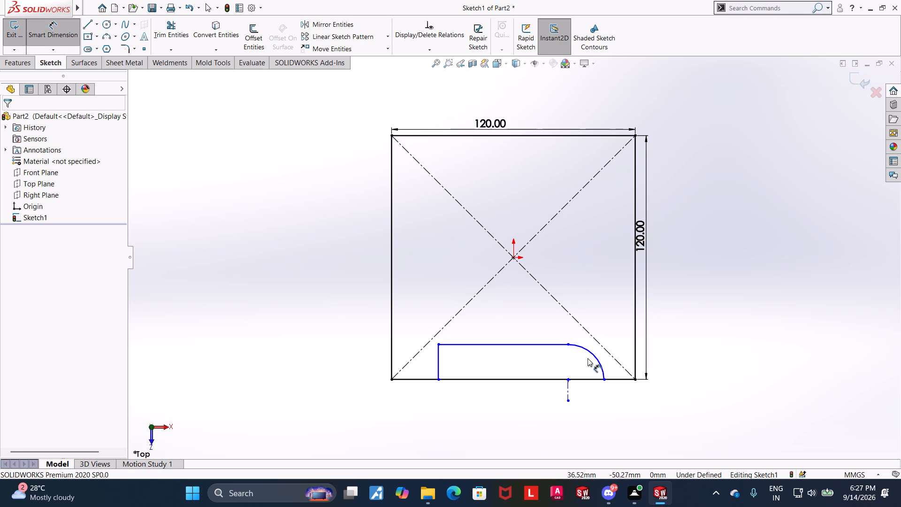
pyautogui.click(589, 353)
pyautogui.click(582, 367)
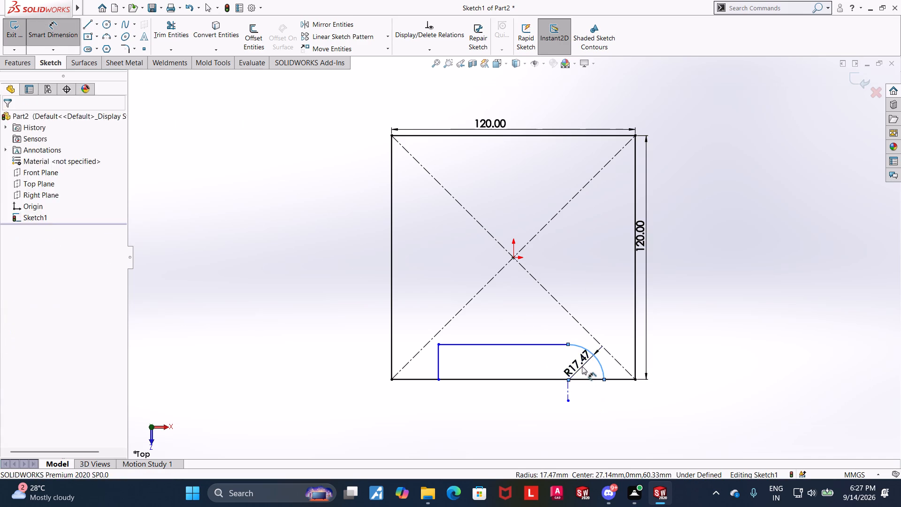
pyautogui.write('28')
pyautogui.press('Return')
pyautogui.press('Escape')
pyautogui.press('Escape')
pyautogui.press('Escape')
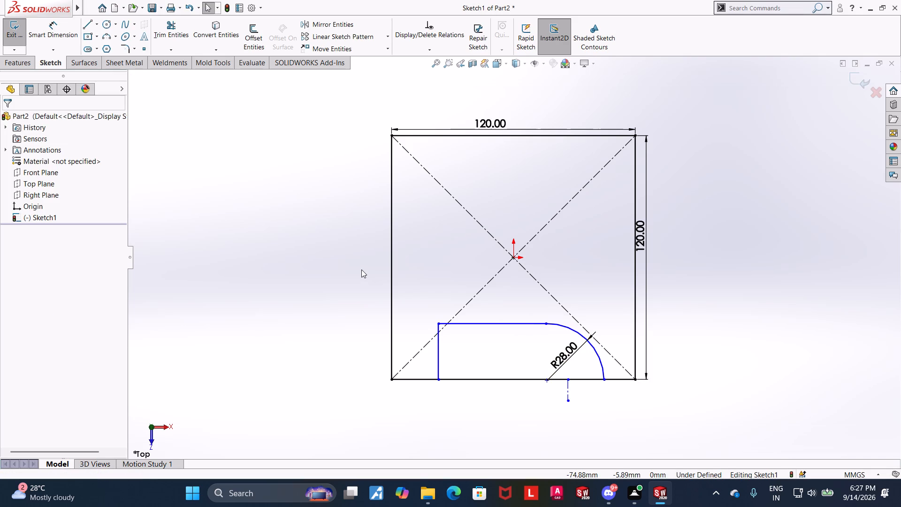
# Dimension the profile's left vertical line with a length of 30 mm.
pyautogui.click(40, 35)
pyautogui.click(435, 352)
pyautogui.click(437, 355)
pyautogui.click(430, 355)
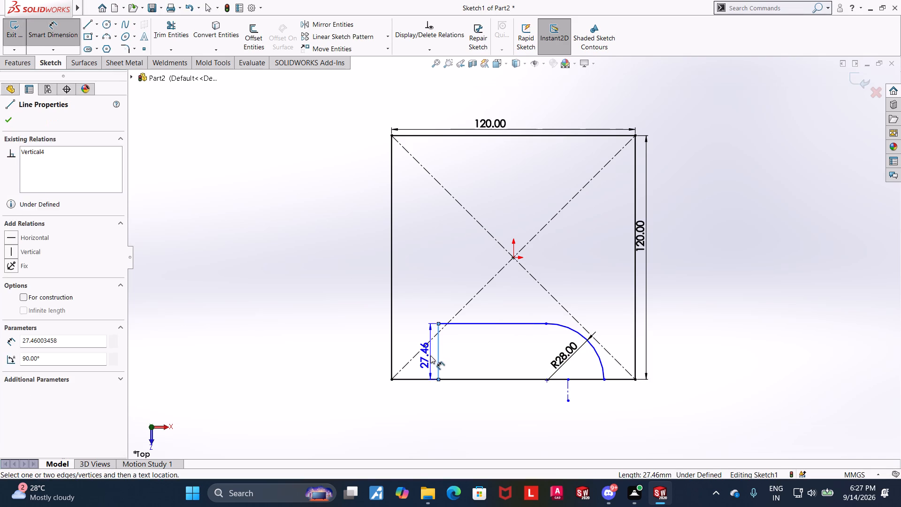
pyautogui.write('30')
pyautogui.press('Return')
pyautogui.press('Escape')
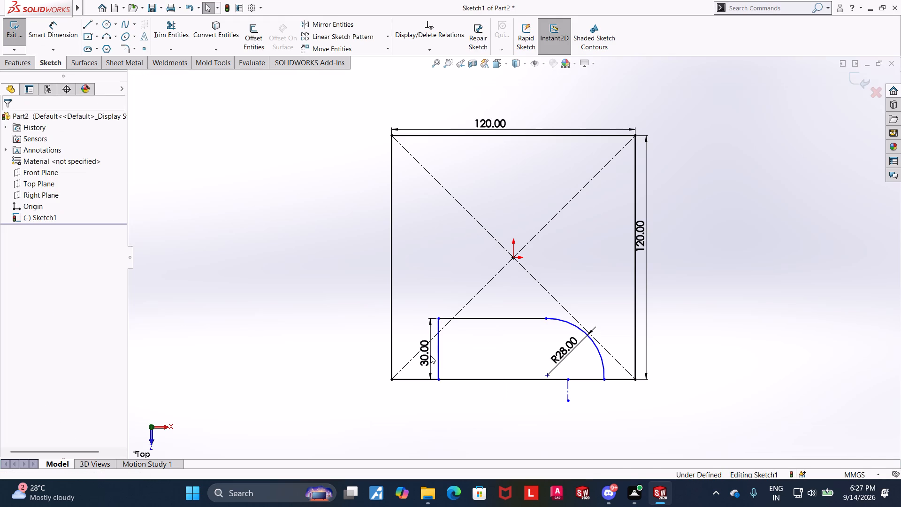
pyautogui.press('Escape')
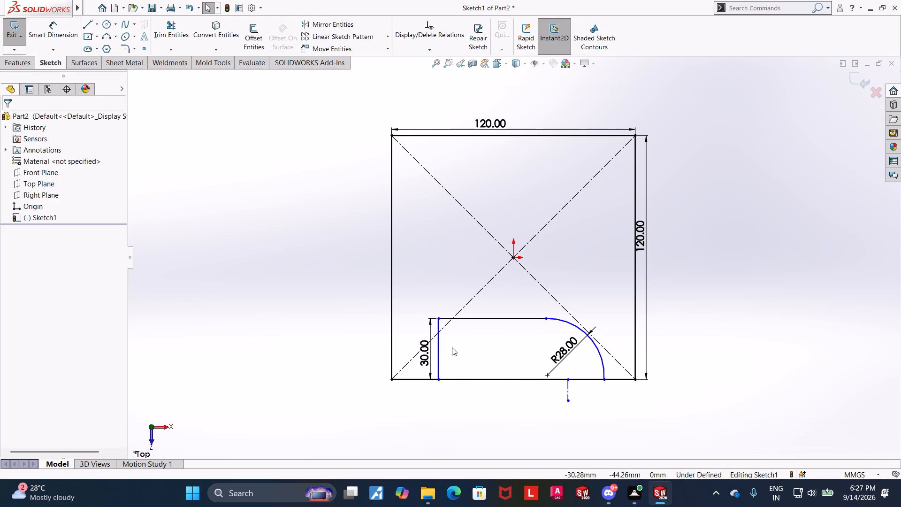
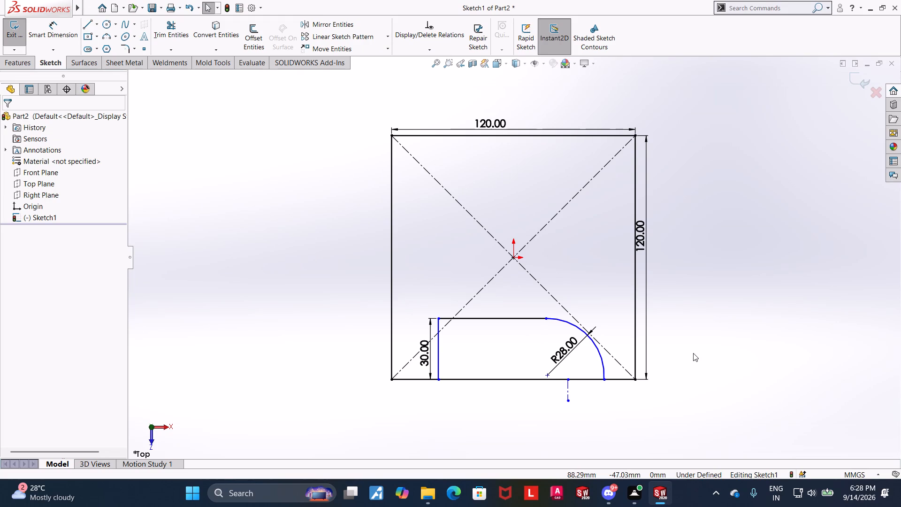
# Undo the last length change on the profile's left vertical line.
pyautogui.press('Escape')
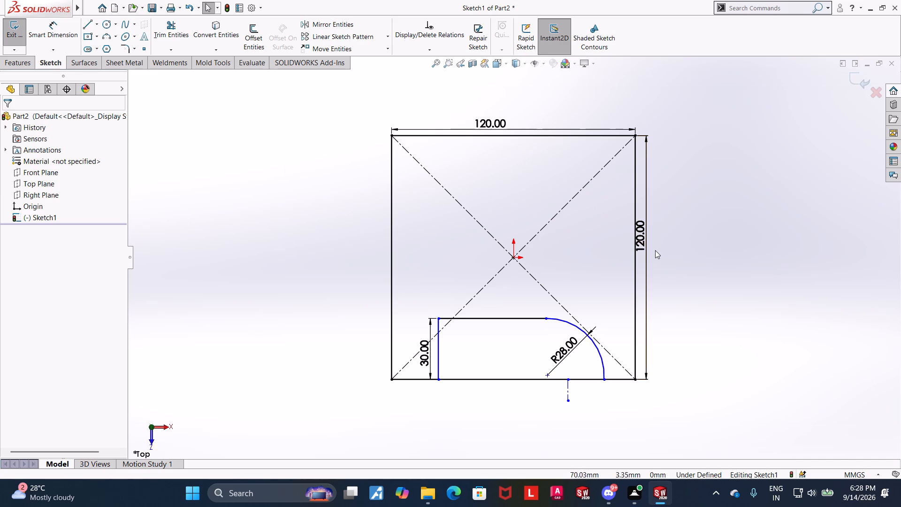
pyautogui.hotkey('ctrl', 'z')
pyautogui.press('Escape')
# Set both the width and the height of the square to 180 mm.
pyautogui.doubleClick(481, 123)
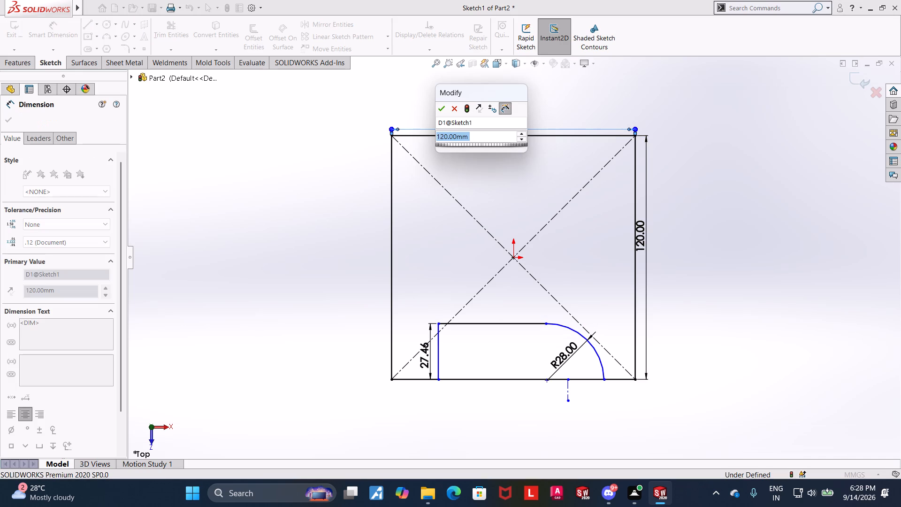
pyautogui.write('180')
pyautogui.press('Return')
pyautogui.press('Escape')
pyautogui.doubleClick(703, 245)
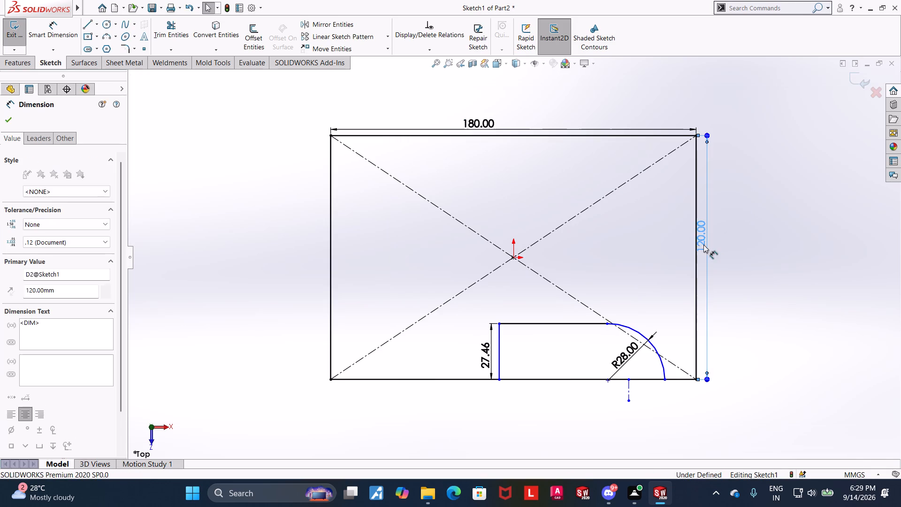
pyautogui.press('1')
pyautogui.write('80')
pyautogui.press('Return')
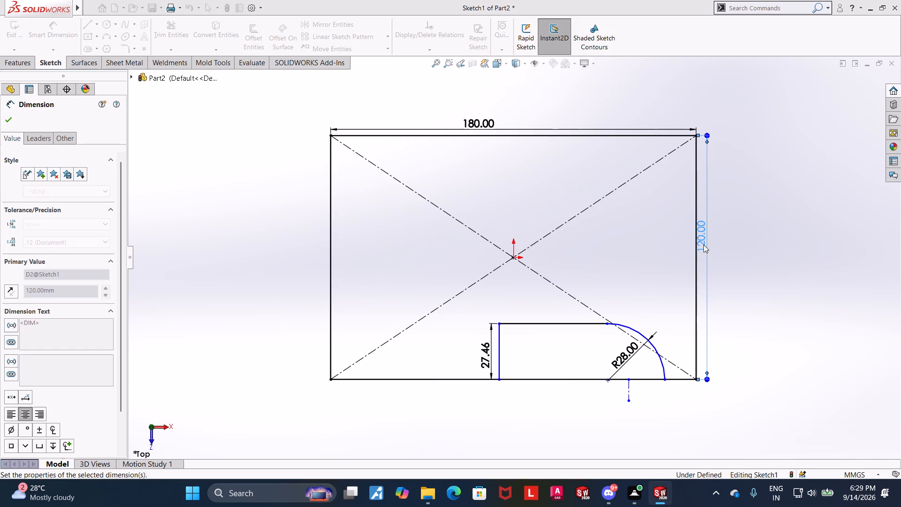
pyautogui.press('Escape')
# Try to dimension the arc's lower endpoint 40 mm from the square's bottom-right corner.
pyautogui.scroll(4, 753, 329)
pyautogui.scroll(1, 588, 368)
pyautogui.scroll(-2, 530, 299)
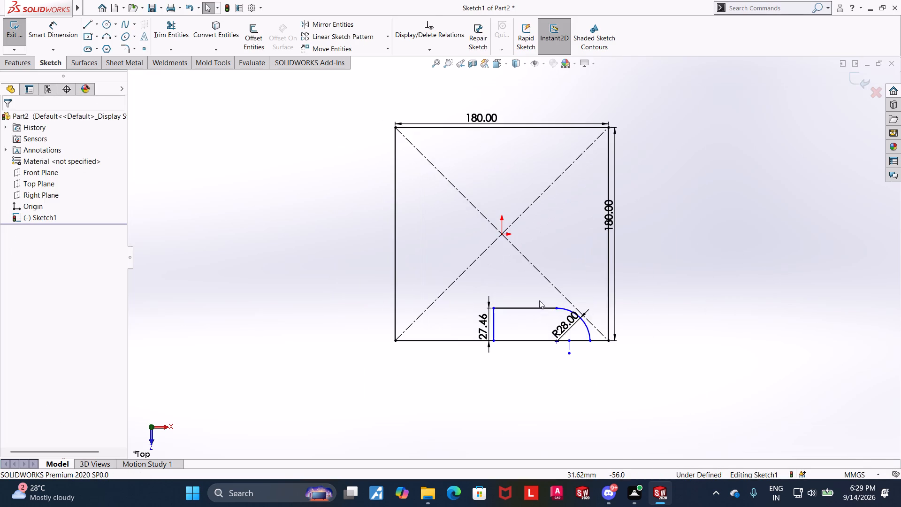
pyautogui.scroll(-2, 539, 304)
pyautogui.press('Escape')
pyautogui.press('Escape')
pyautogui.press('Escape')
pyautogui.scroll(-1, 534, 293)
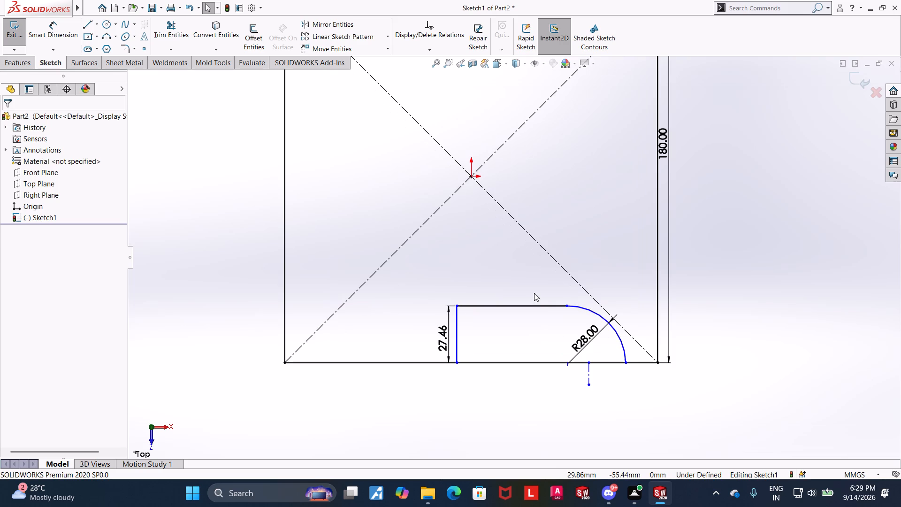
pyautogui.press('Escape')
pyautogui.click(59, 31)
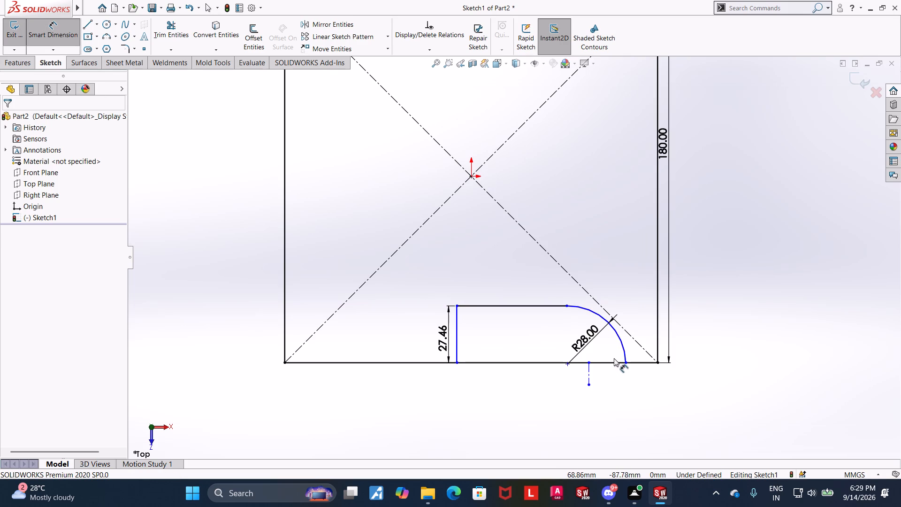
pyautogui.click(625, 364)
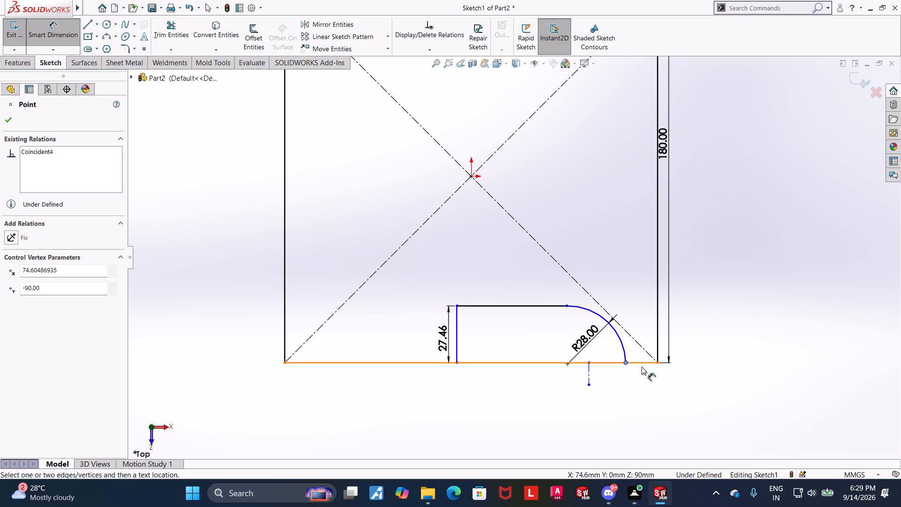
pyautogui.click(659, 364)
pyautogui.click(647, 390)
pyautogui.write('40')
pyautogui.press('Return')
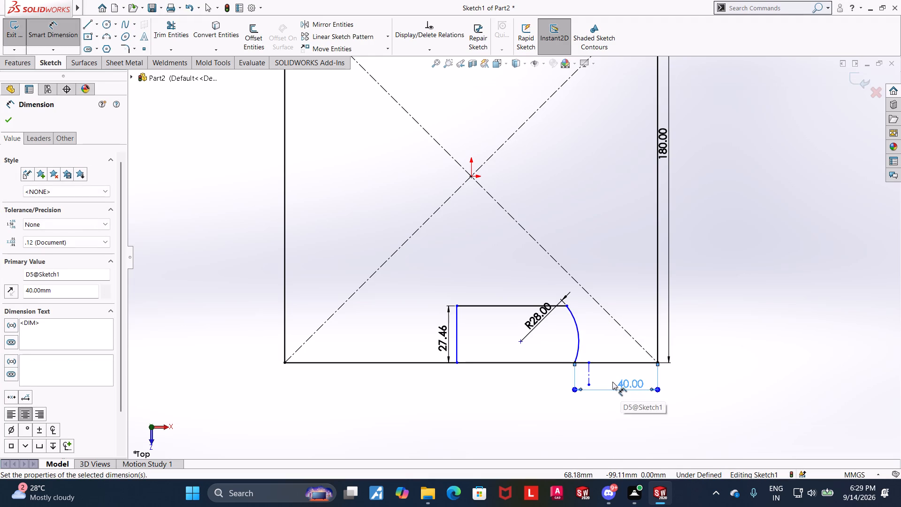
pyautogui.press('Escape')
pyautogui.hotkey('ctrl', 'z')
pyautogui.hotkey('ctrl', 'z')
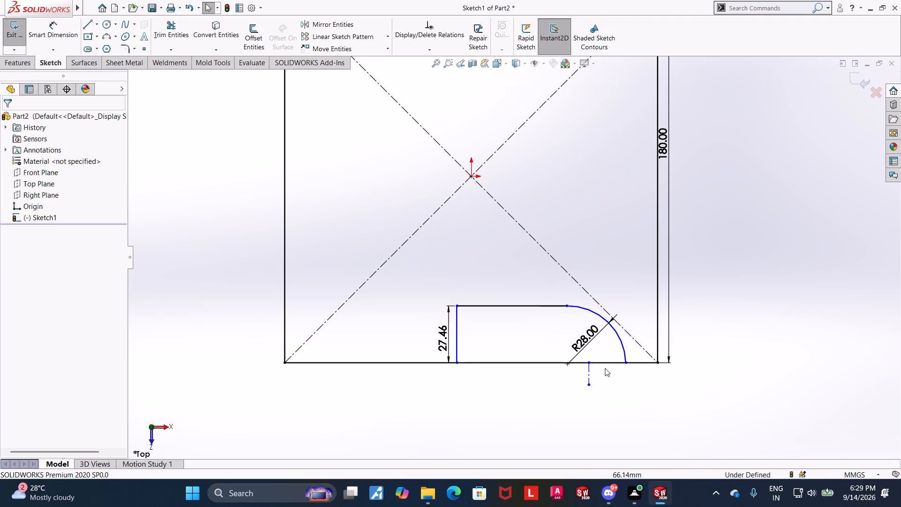
# Delete the length dimension on the profile's left vertical line.
pyautogui.keyDown('ctrl'); pyautogui.rightClick(447, 338); pyautogui.keyUp('ctrl')
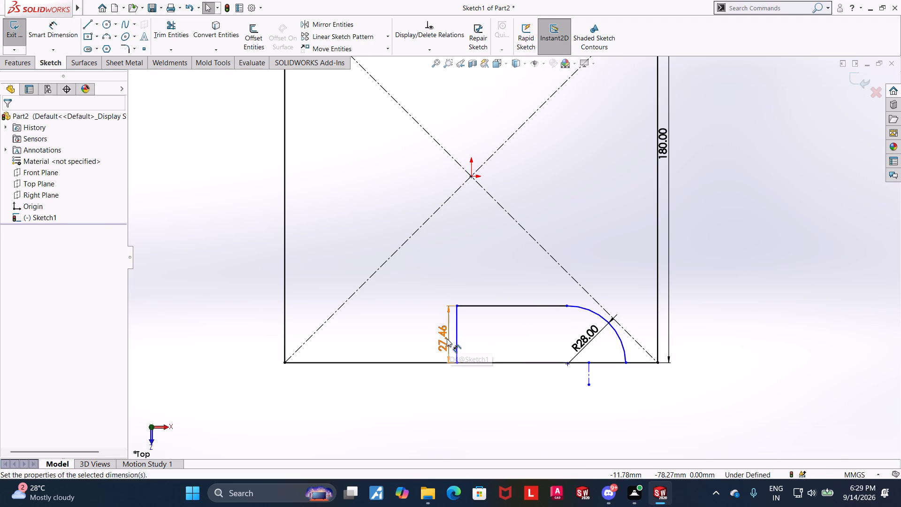
pyautogui.click(467, 372)
pyautogui.press('Escape')
pyautogui.press('Escape')
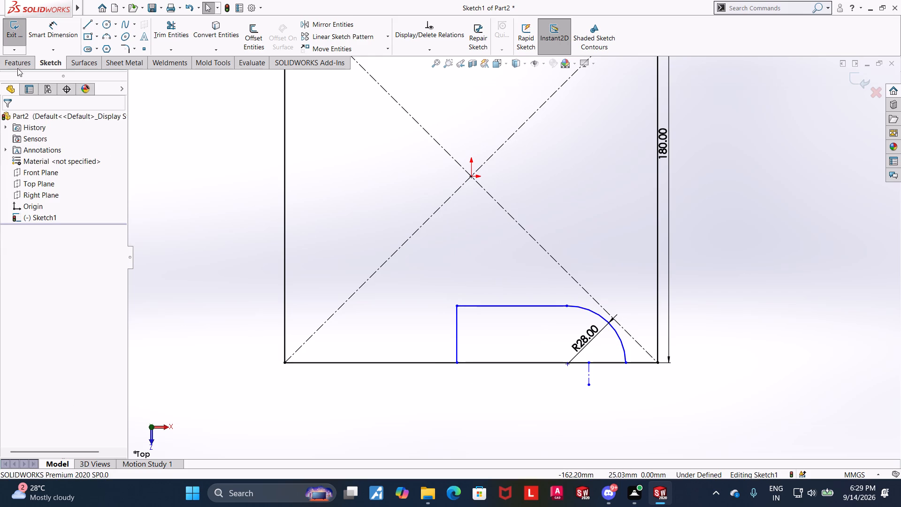
# Dimension the arc's lower endpoint at a distance of 40 mm from the square's bottom-right corner.
pyautogui.click(38, 35)
pyautogui.click(626, 365)
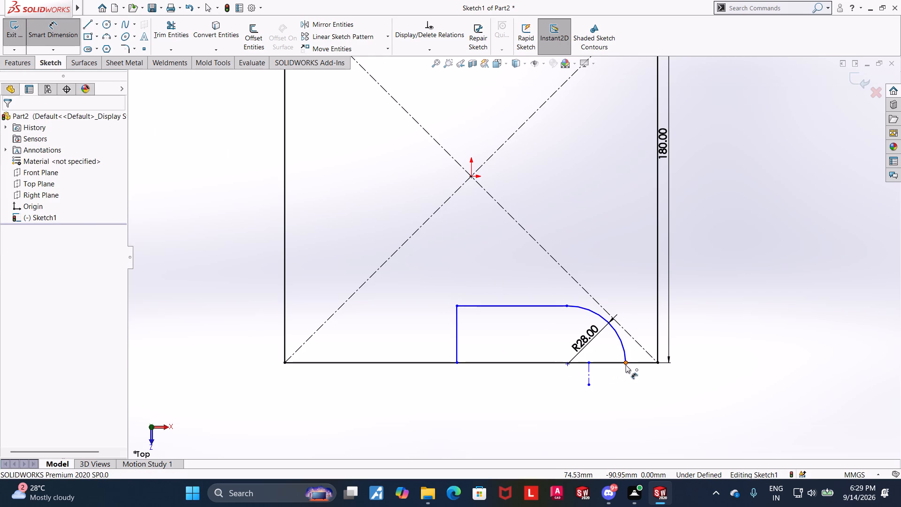
pyautogui.click(659, 364)
pyautogui.click(647, 399)
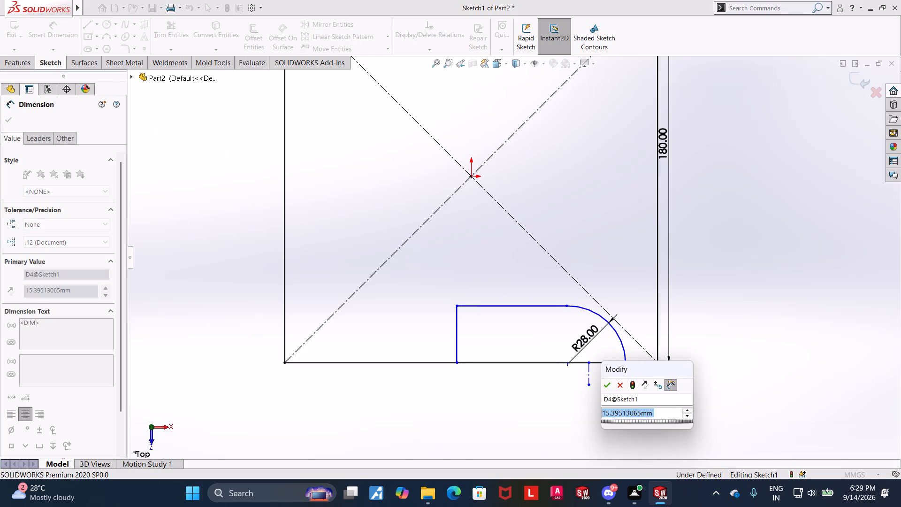
pyautogui.write('40')
pyautogui.press('Return')
pyautogui.press('Escape')
pyautogui.press('Escape')
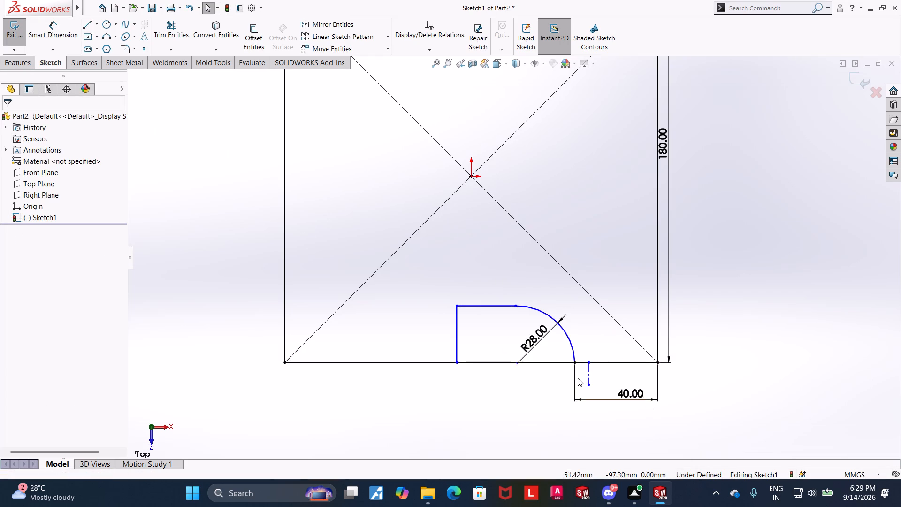
# Dimension the profile's left vertical line at a distance of 40 mm from the square's left edge.
pyautogui.scroll(-2, 532, 323)
pyautogui.press('Escape')
pyautogui.scroll(3, 447, 307)
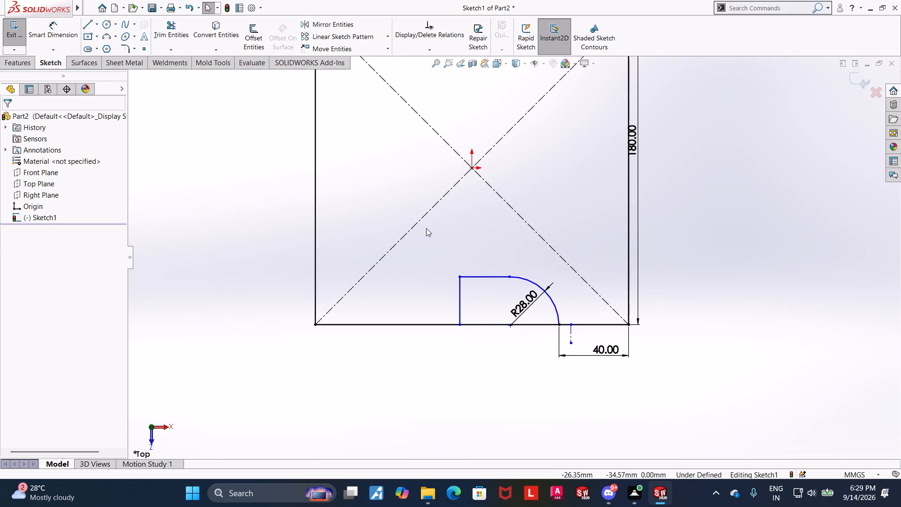
pyautogui.click(61, 28)
pyautogui.click(458, 297)
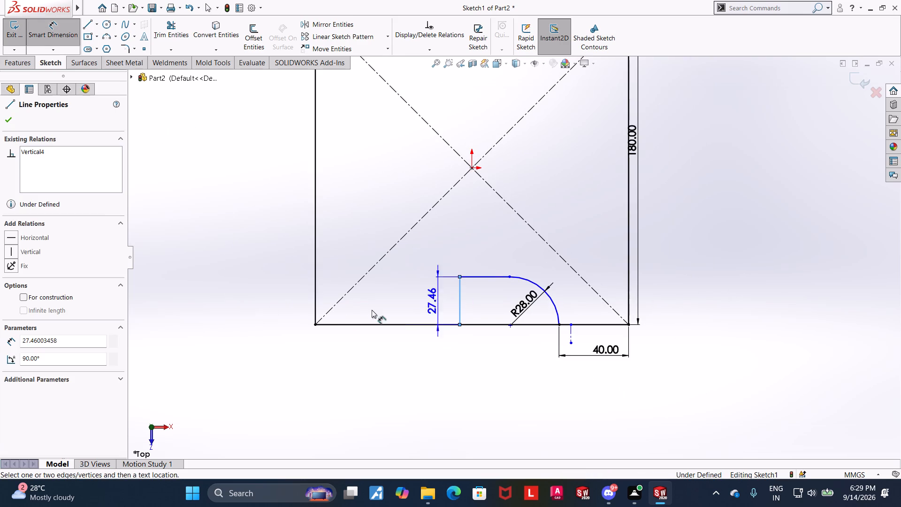
pyautogui.click(317, 298)
pyautogui.click(332, 347)
pyautogui.press('1')
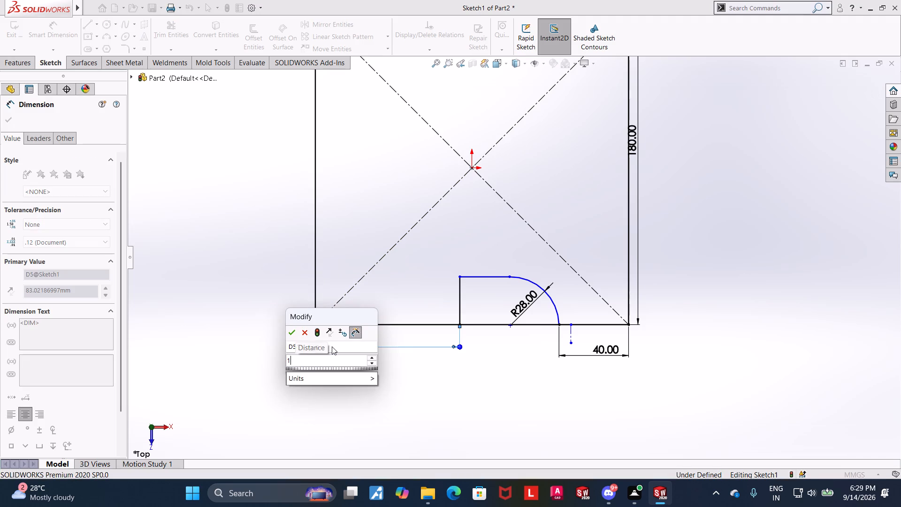
pyautogui.press('BackSpace')
pyautogui.write('49')
pyautogui.press('BackSpace')
pyautogui.press('0')
pyautogui.press('Return')
pyautogui.press('Escape')
pyautogui.press('Escape')
# Dimension the profile's left vertical line with a length of 30 mm.
pyautogui.click(54, 37)
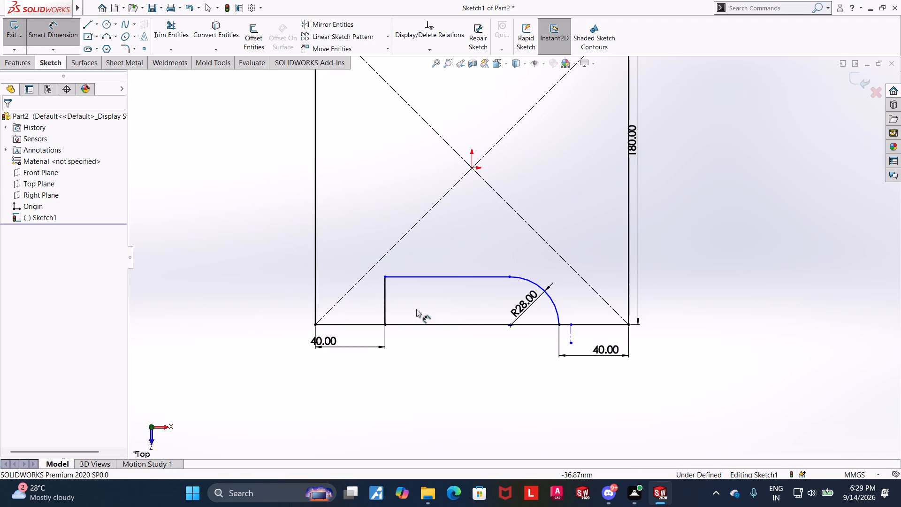
pyautogui.click(387, 302)
pyautogui.click(366, 302)
pyautogui.write('30')
pyautogui.press('Return')
pyautogui.press('Escape')
pyautogui.press('Escape')
pyautogui.press('Escape')
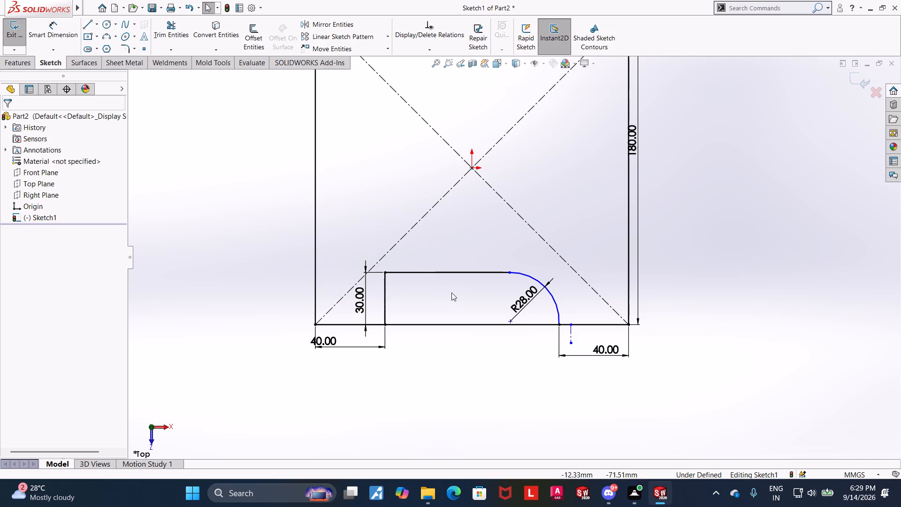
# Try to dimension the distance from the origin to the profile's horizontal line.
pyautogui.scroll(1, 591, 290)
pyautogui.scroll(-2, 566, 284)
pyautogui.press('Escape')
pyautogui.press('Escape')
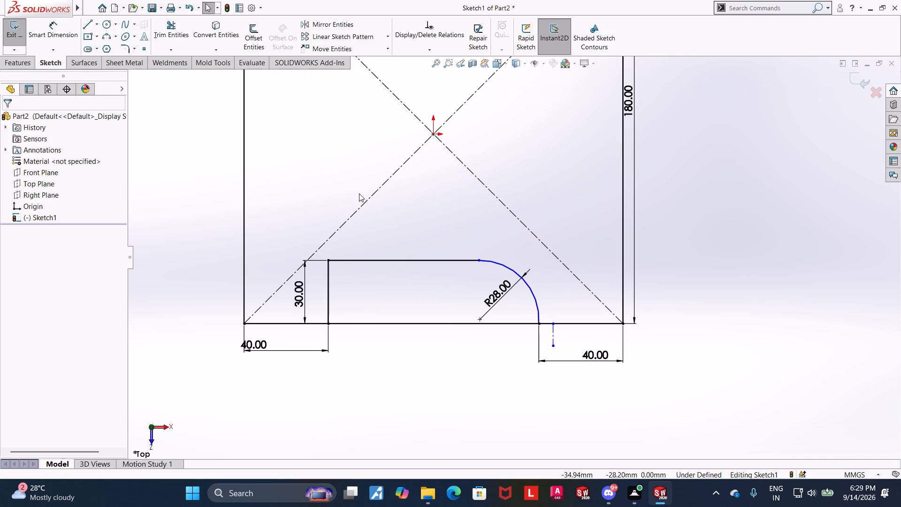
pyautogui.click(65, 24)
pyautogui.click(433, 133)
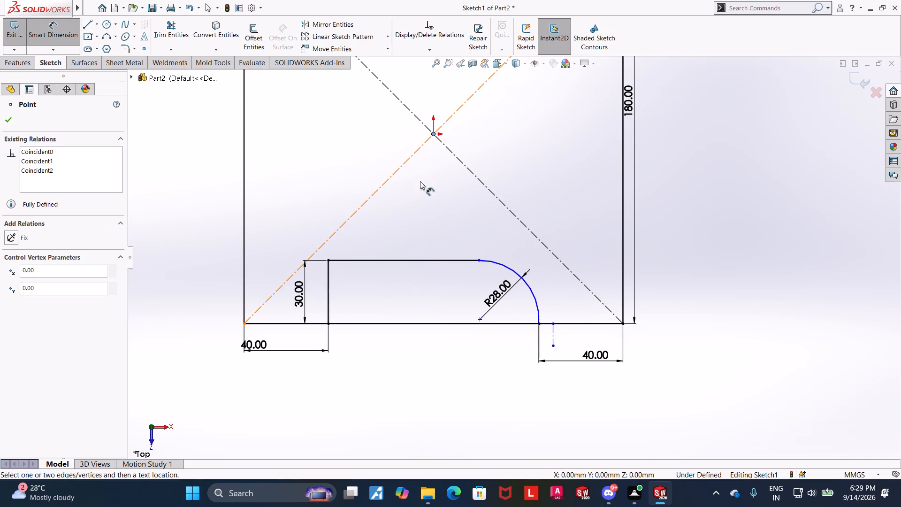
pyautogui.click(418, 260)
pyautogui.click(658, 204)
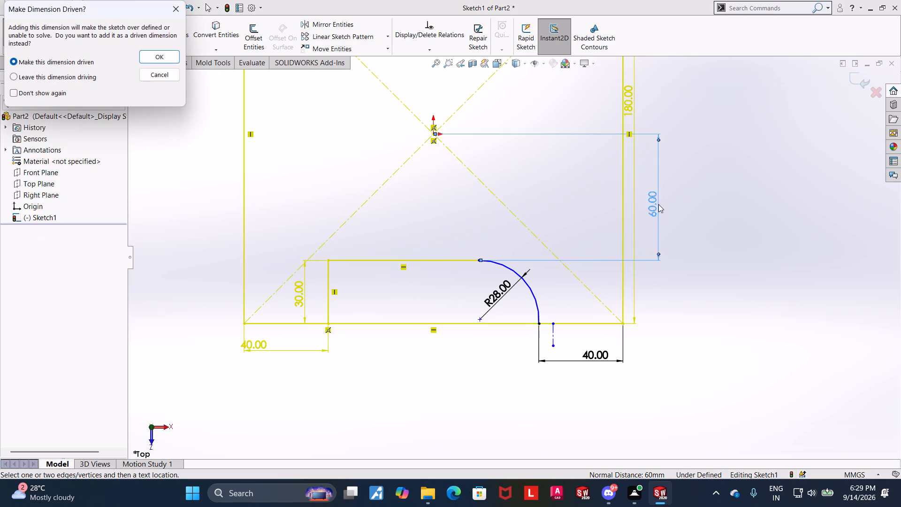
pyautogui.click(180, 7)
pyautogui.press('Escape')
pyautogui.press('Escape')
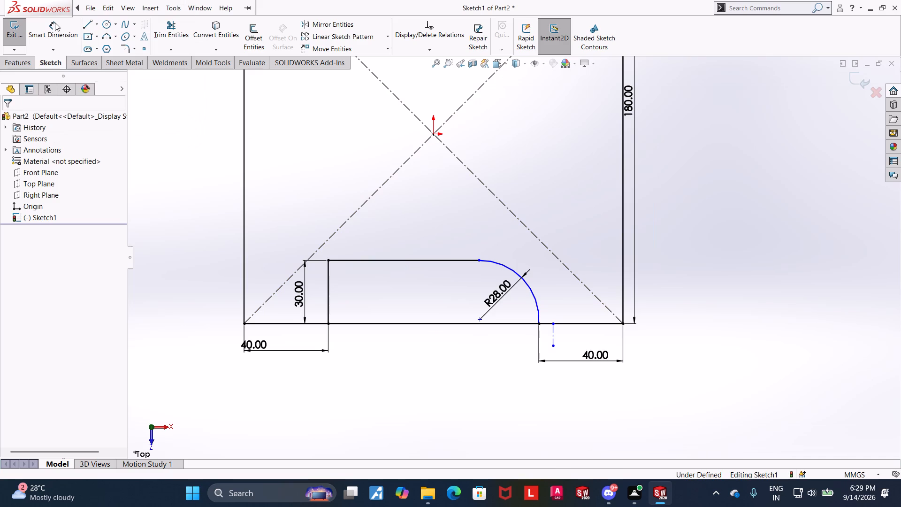
# Trim away the square's bottom edge between the profile's left vertical line and the arc.
pyautogui.click(164, 26)
pyautogui.moveTo(378, 290); pyautogui.dragTo(384, 347)
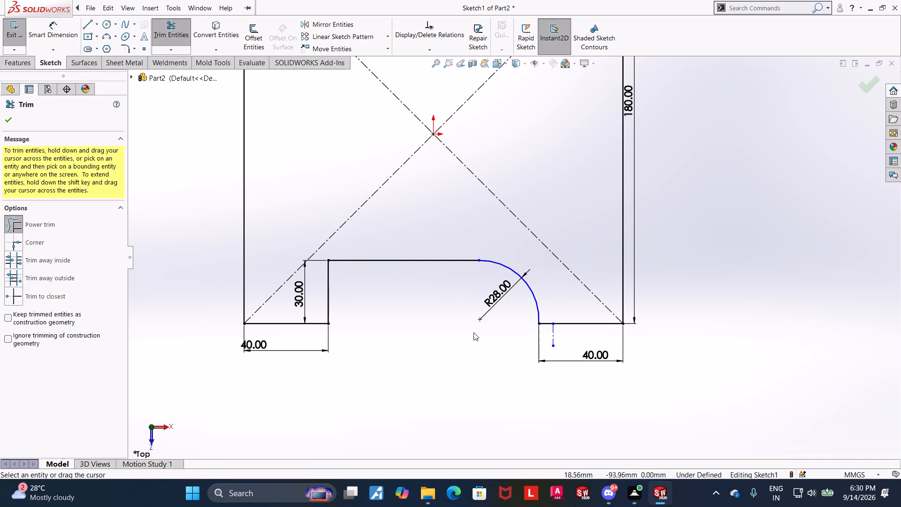
pyautogui.scroll(3, 465, 338)
pyautogui.press('Escape')
pyautogui.scroll(-2, 573, 236)
pyautogui.press('Escape')
pyautogui.press('Escape')
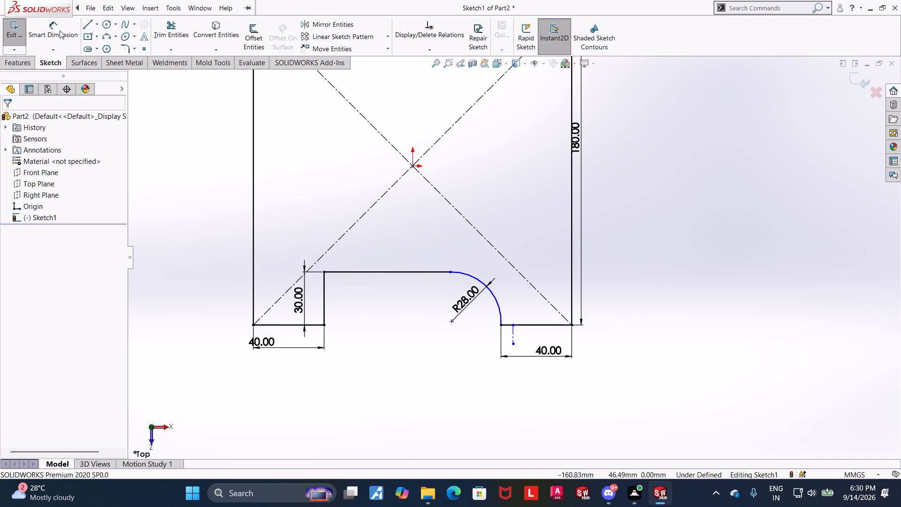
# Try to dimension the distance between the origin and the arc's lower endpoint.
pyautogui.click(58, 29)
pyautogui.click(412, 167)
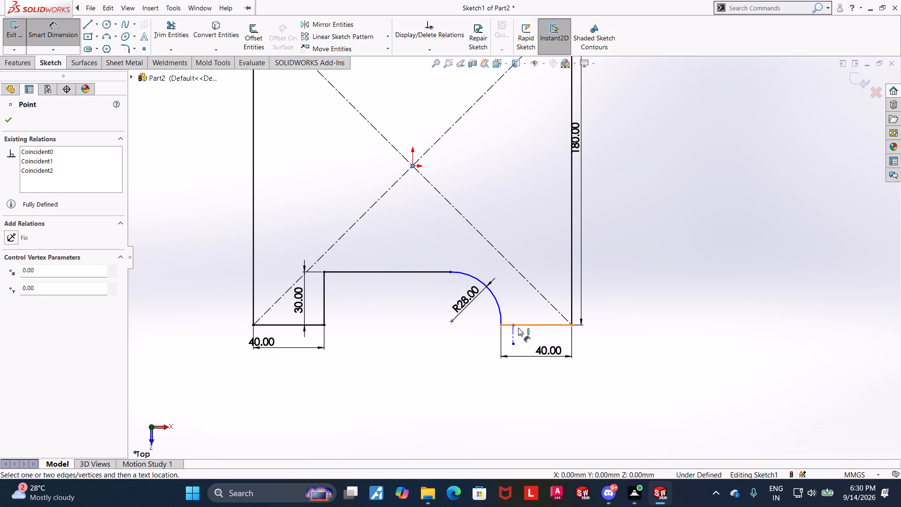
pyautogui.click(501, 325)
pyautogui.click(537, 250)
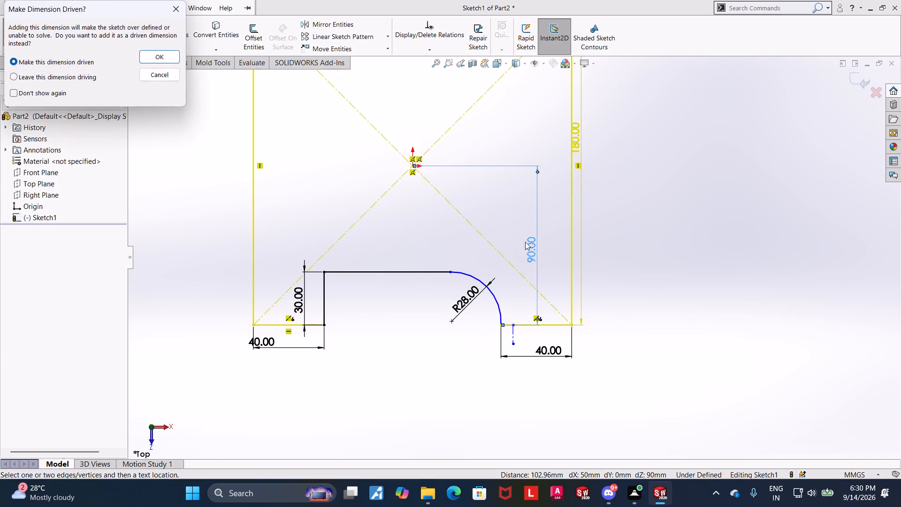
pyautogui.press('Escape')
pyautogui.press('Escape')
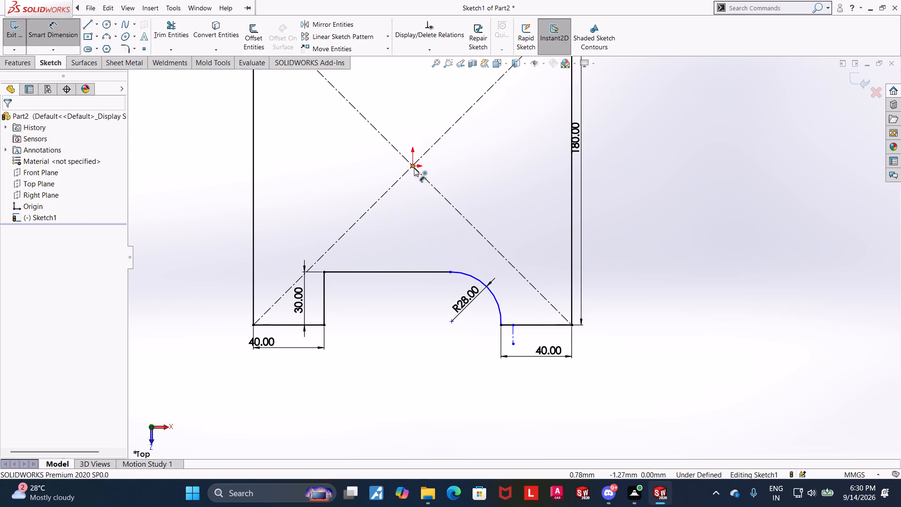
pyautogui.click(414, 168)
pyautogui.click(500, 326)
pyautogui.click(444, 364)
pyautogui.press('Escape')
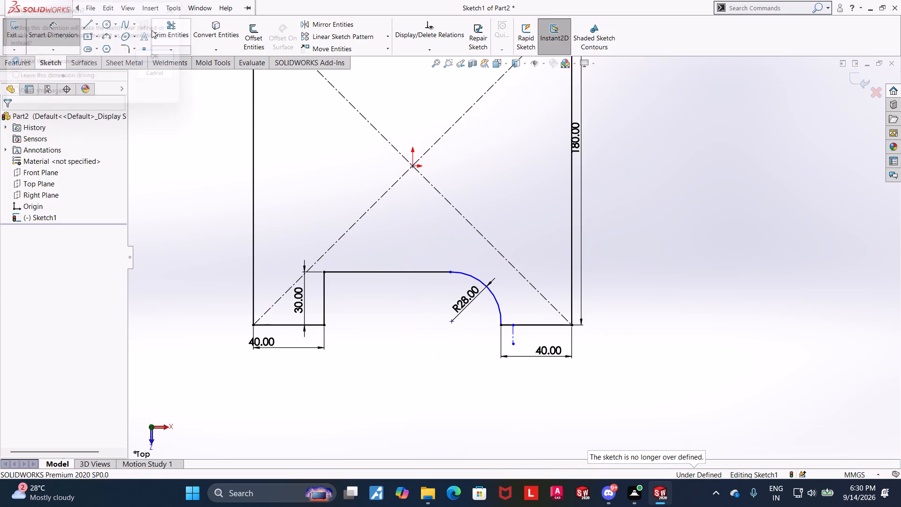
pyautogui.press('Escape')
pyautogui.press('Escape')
# Sketch a horizontal line about 26 mm long inward from the upper part of the square's left edge.
pyautogui.scroll(5, 429, 214)
pyautogui.scroll(-3, 513, 144)
pyautogui.press('Escape')
pyautogui.press('Escape')
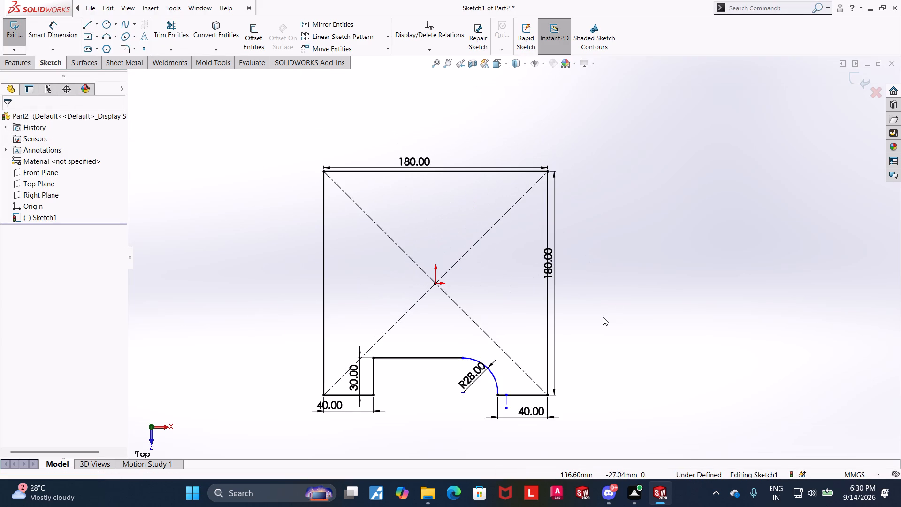
pyautogui.press('Escape')
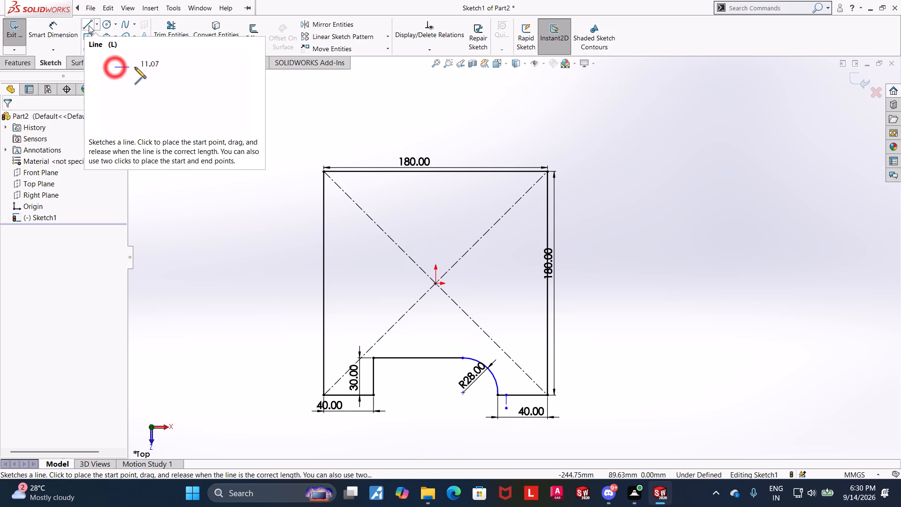
pyautogui.click(89, 25)
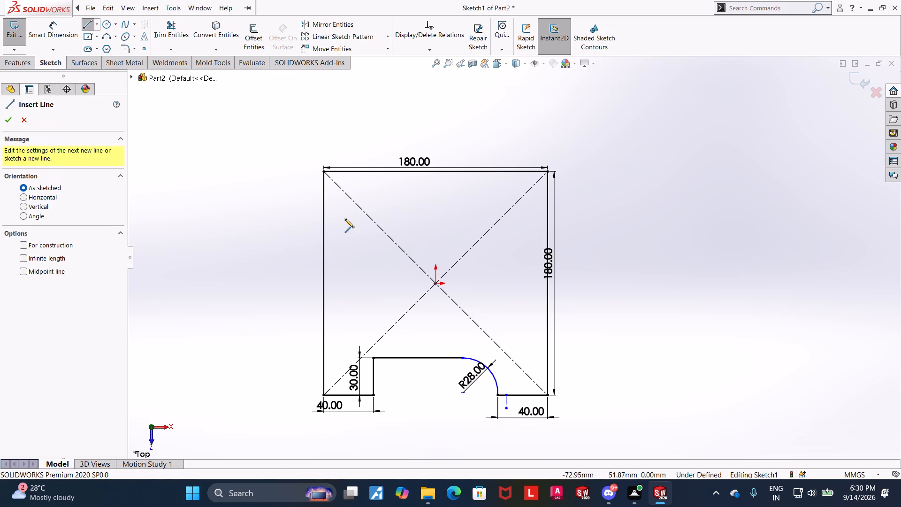
pyautogui.click(325, 211)
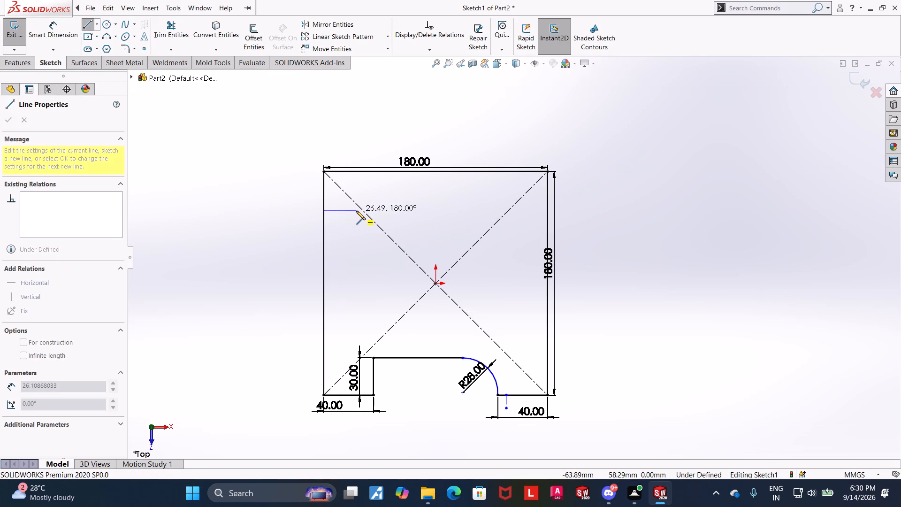
pyautogui.click(356, 211)
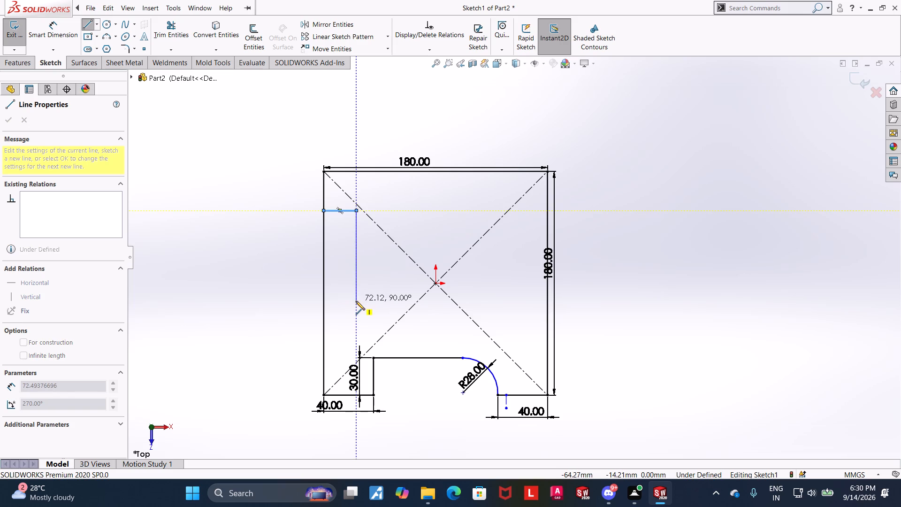
# Sketch a vertical line down from the short horizontal line's inner end, stopping level with the origin.
pyautogui.doubleClick(356, 301)
pyautogui.press('Escape')
pyautogui.press('Escape')
pyautogui.click(83, 27)
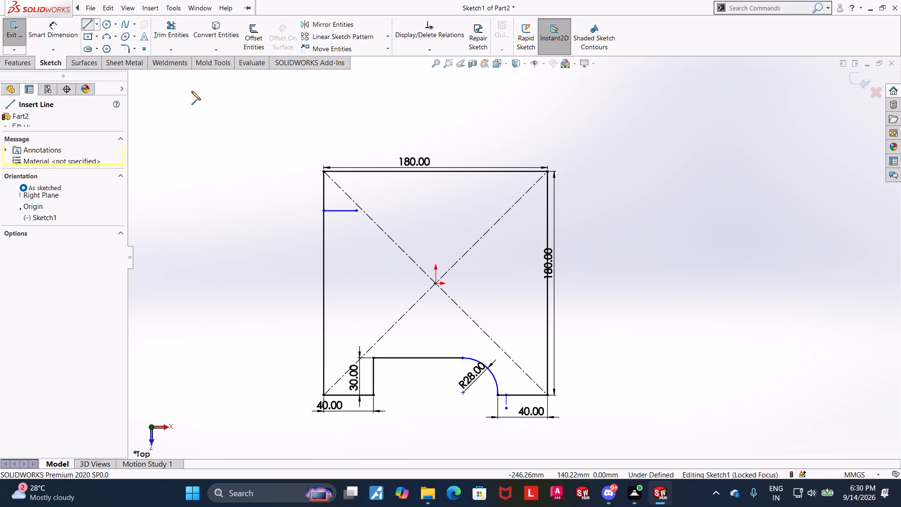
pyautogui.click(356, 214)
pyautogui.press('Escape')
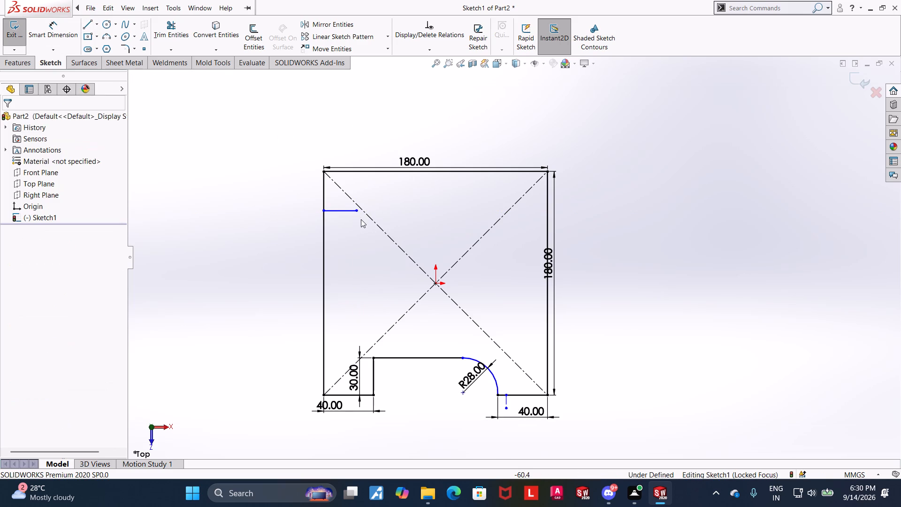
pyautogui.click(89, 20)
pyautogui.click(357, 212)
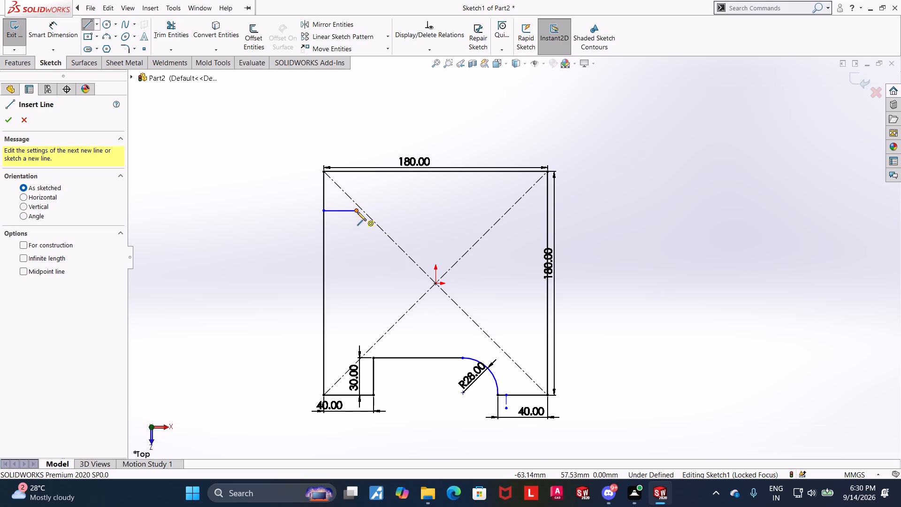
pyautogui.click(355, 285)
pyautogui.press('Escape')
pyautogui.press('Escape')
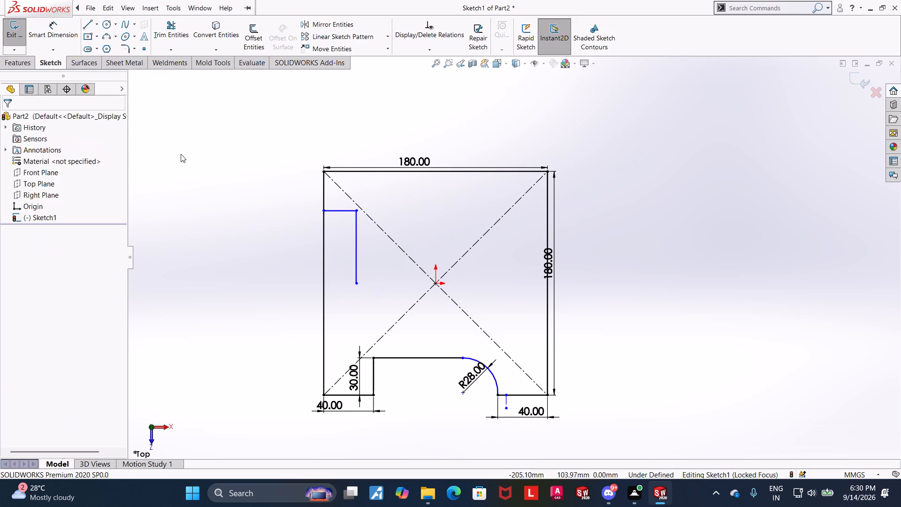
pyautogui.press('Escape')
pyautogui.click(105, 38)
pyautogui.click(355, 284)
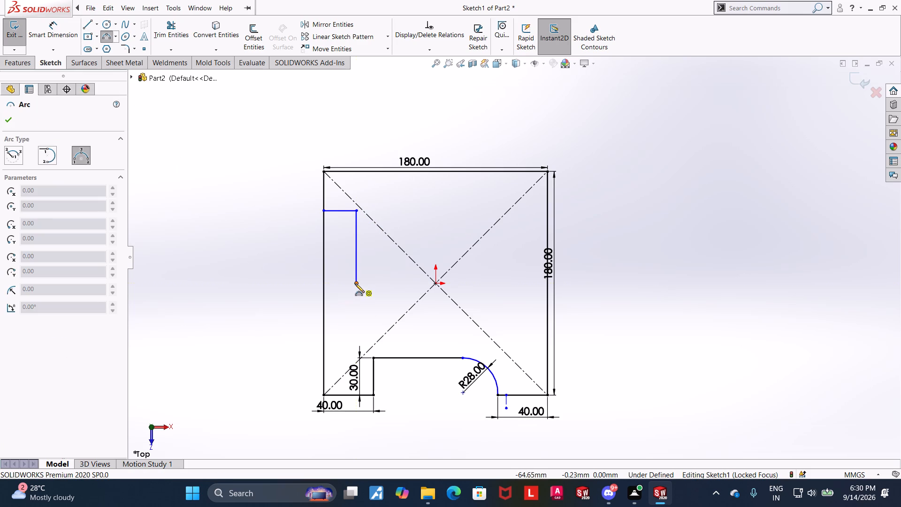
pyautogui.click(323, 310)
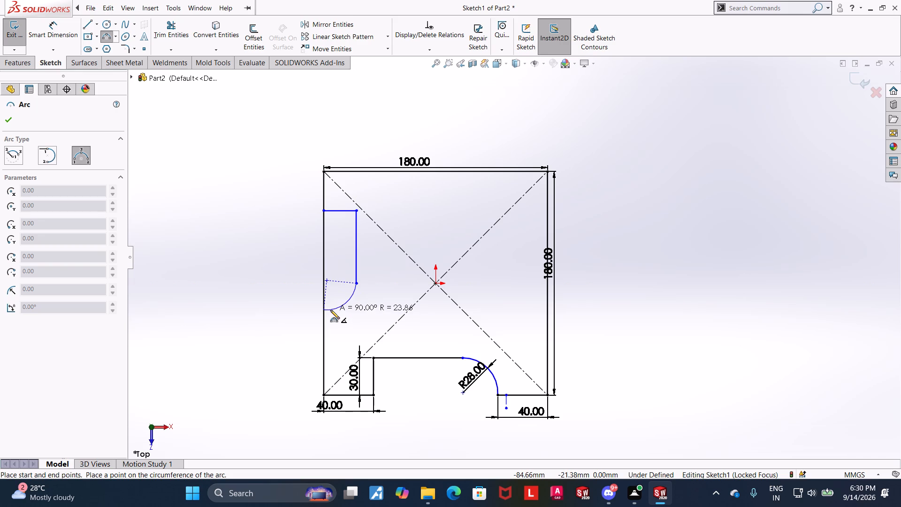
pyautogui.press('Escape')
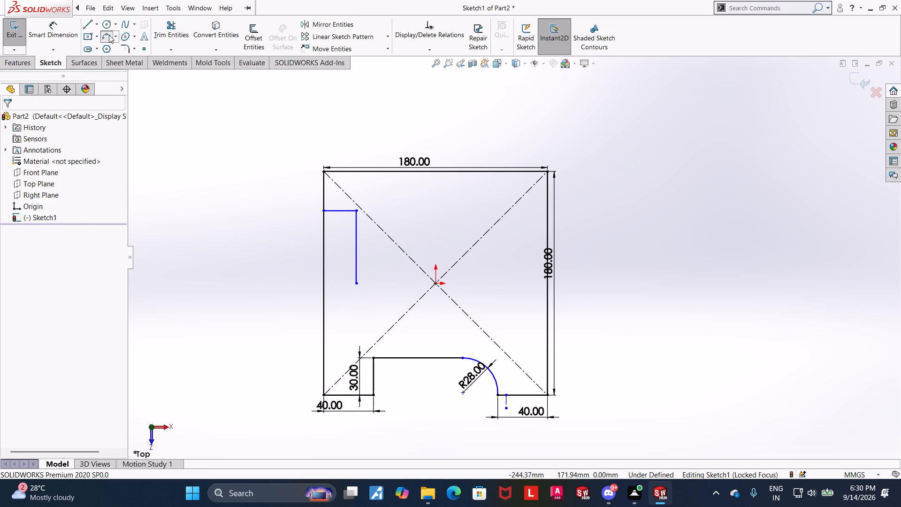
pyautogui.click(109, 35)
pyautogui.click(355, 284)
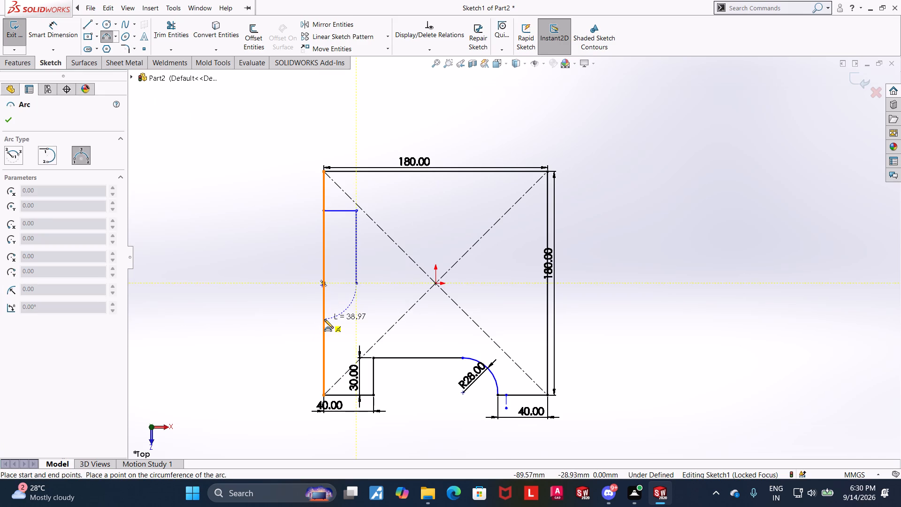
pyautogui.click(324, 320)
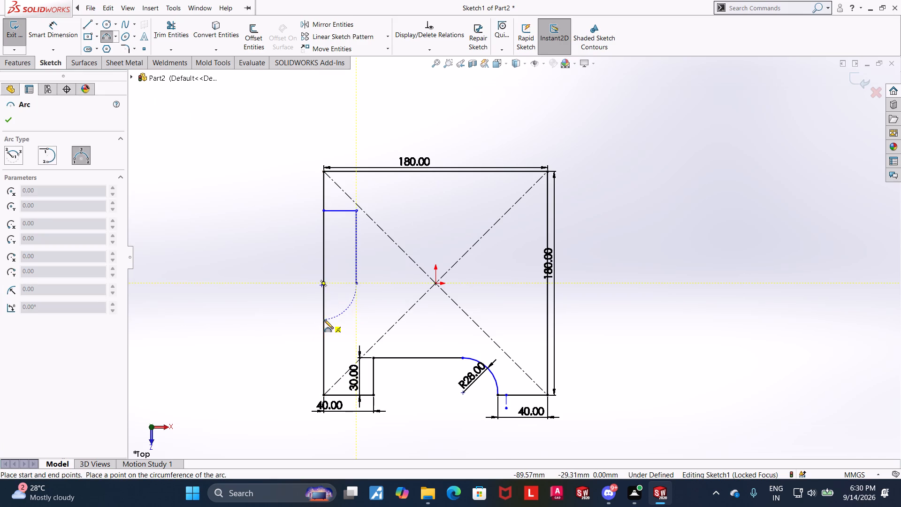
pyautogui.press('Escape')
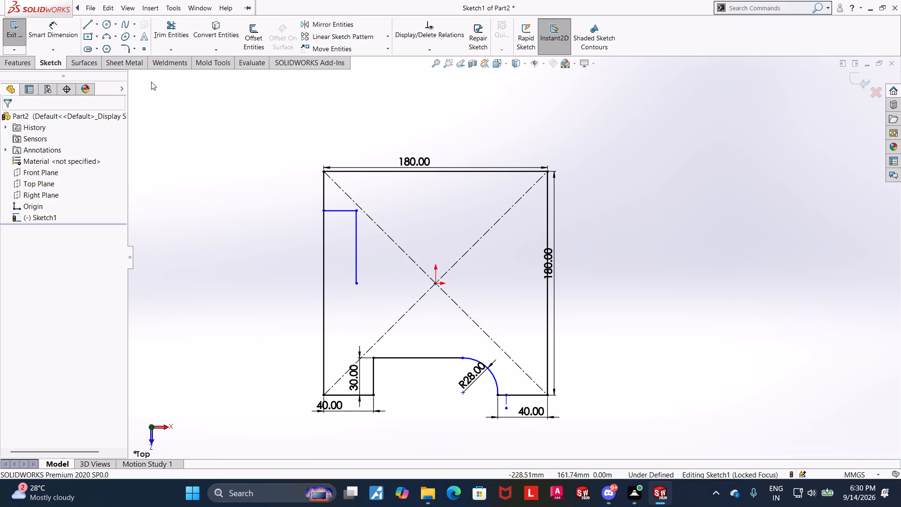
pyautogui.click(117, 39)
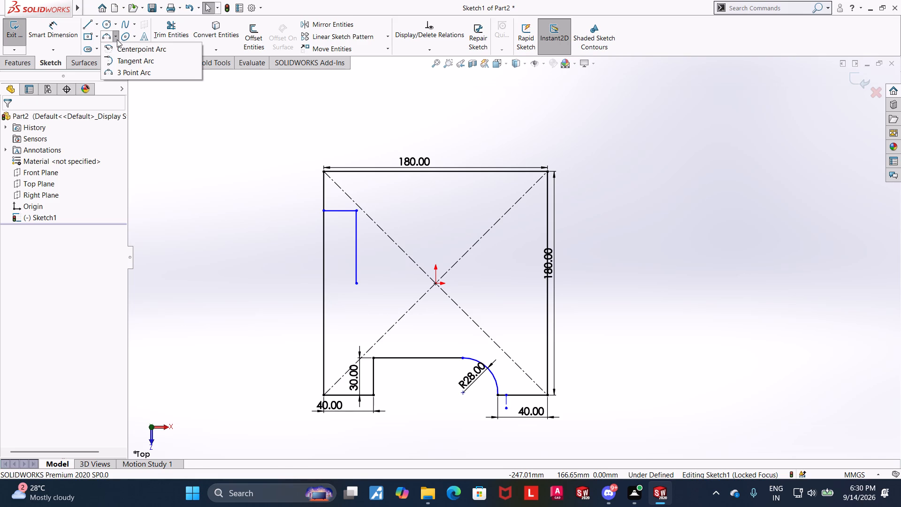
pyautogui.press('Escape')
# Sketch a horizontal centerline about 70 mm long from the vertical line's lower end, extending outward past the square's left edge.
pyautogui.click(96, 28)
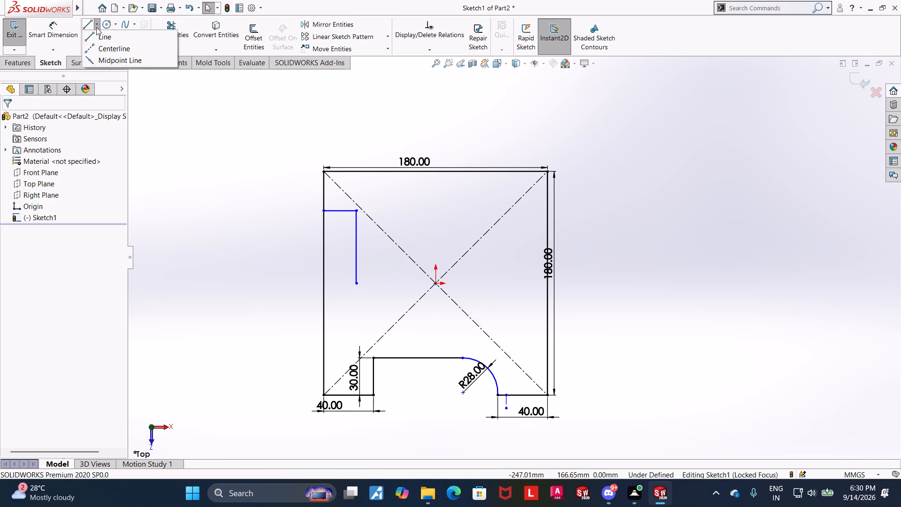
pyautogui.click(104, 46)
pyautogui.click(356, 284)
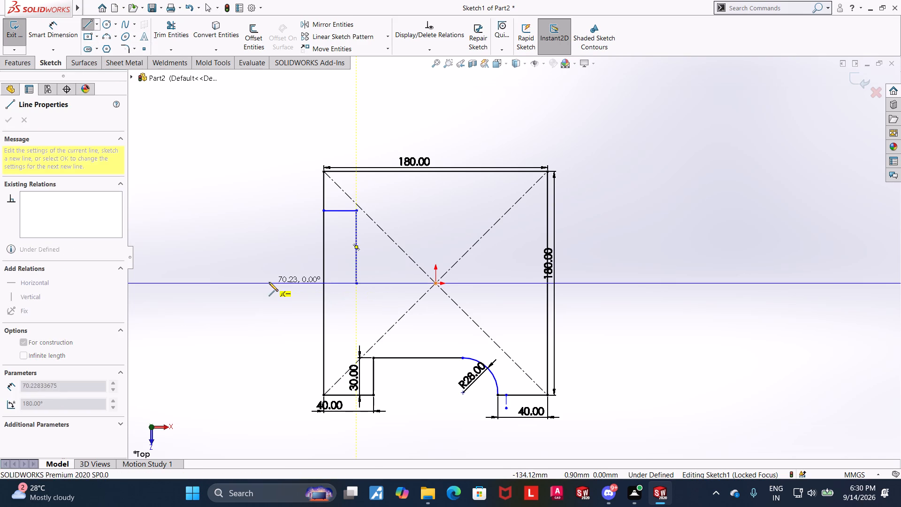
pyautogui.click(269, 282)
pyautogui.press('Escape')
pyautogui.press('Escape')
pyautogui.press('Escape')
# Sketch a 90° three-point arc, radius about 26 mm, from the vertical line's lower end to the square's left edge.
pyautogui.click(110, 33)
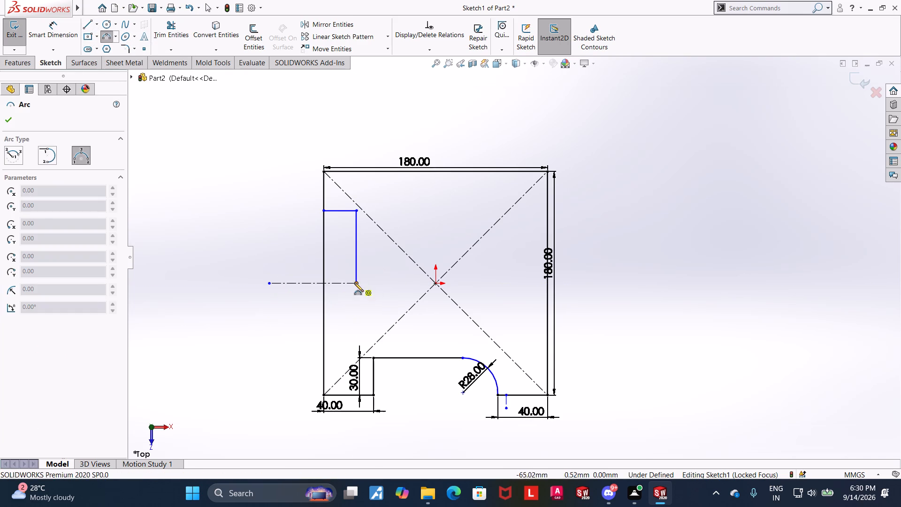
pyautogui.click(354, 282)
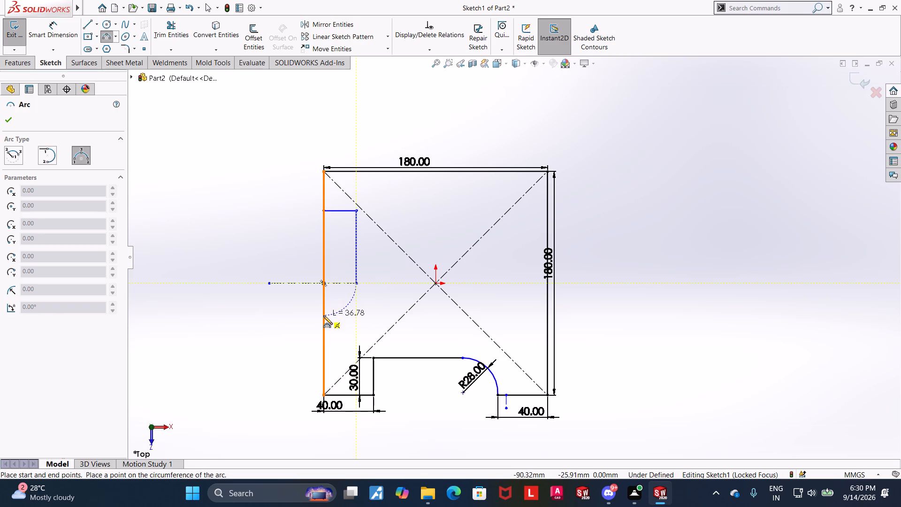
pyautogui.click(323, 315)
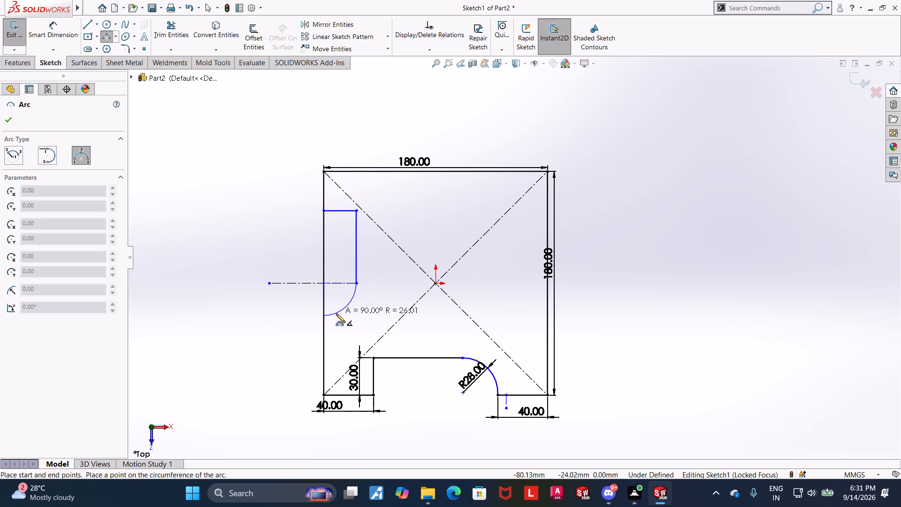
pyautogui.click(336, 314)
pyautogui.press('Escape')
pyautogui.press('Escape')
pyautogui.press('Escape')
pyautogui.press('Escape')
# Dimension the left notch's arc with a radius of 28 mm.
pyautogui.click(51, 35)
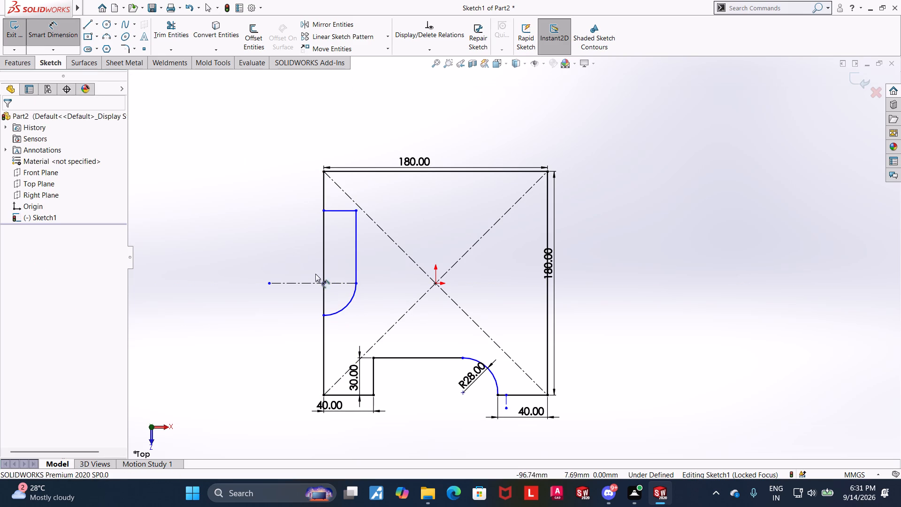
pyautogui.click(344, 306)
pyautogui.click(349, 320)
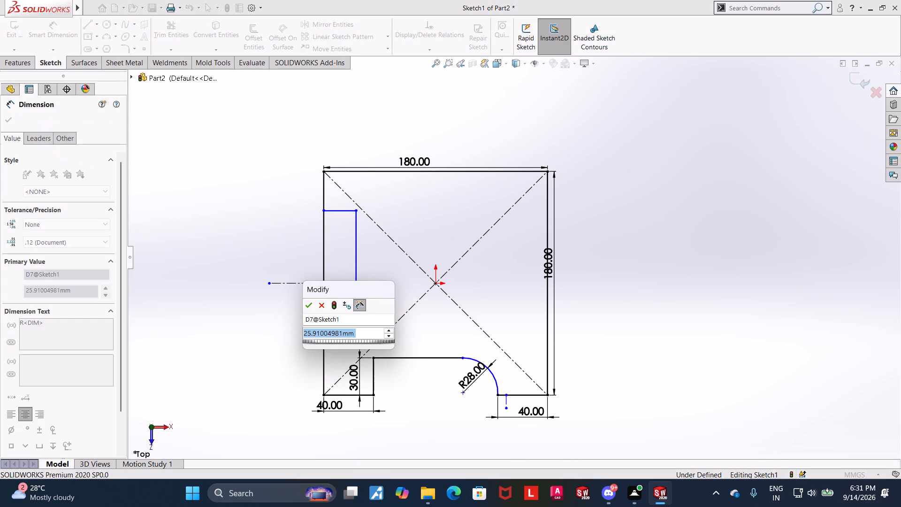
pyautogui.write('28')
pyautogui.press('Return')
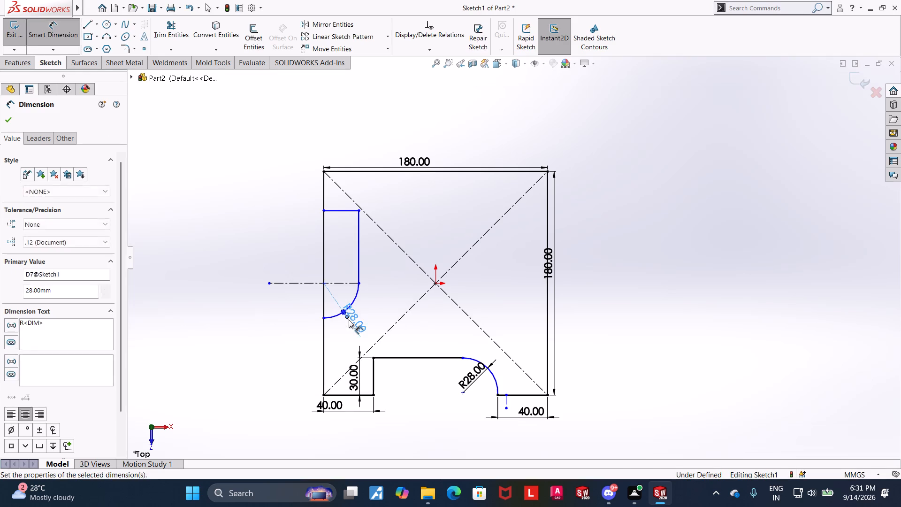
pyautogui.press('Escape')
pyautogui.press('Escape')
pyautogui.press('Escape')
# Dimension the left notch's upper horizontal line with a length of 30 mm.
pyautogui.click(58, 34)
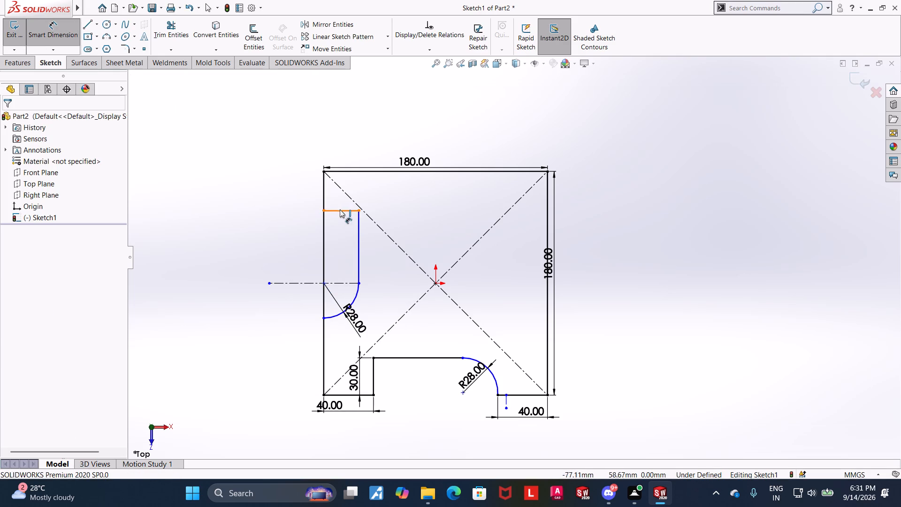
pyautogui.click(340, 206)
pyautogui.click(341, 211)
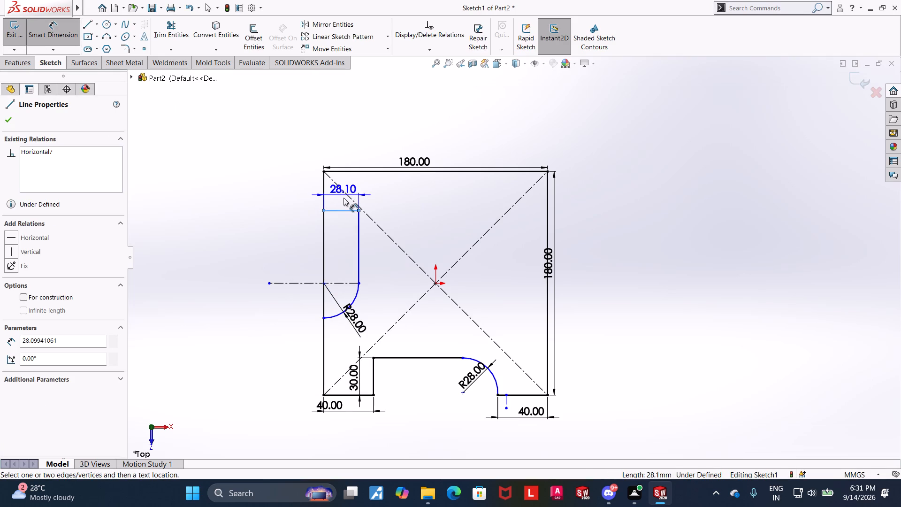
pyautogui.click(344, 198)
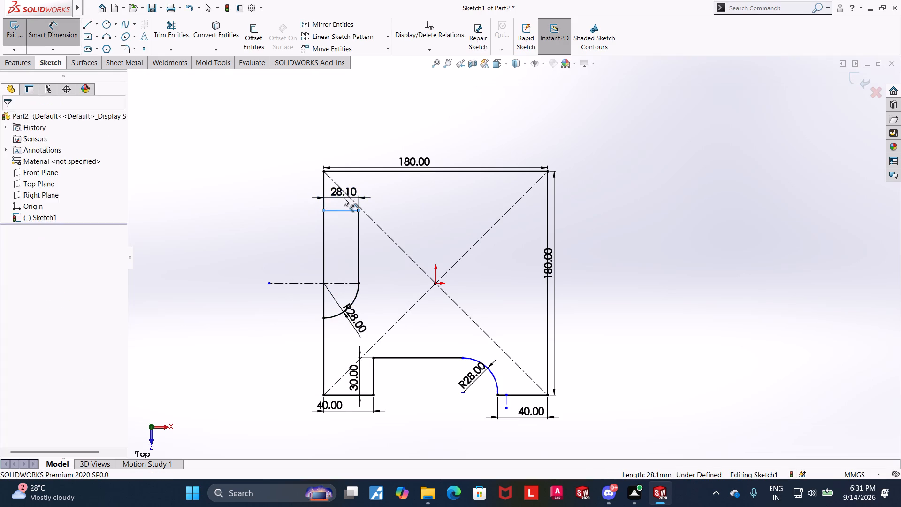
pyautogui.write('30')
pyautogui.press('Return')
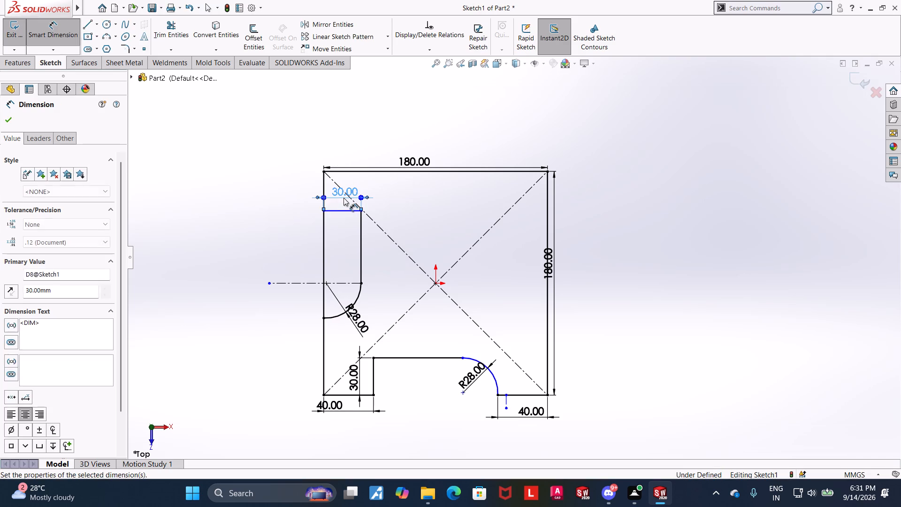
pyautogui.press('Escape')
pyautogui.press('Escape')
# Dimension the distance between the square's top edge and the left notch's horizontal line as 40 mm.
pyautogui.click(60, 28)
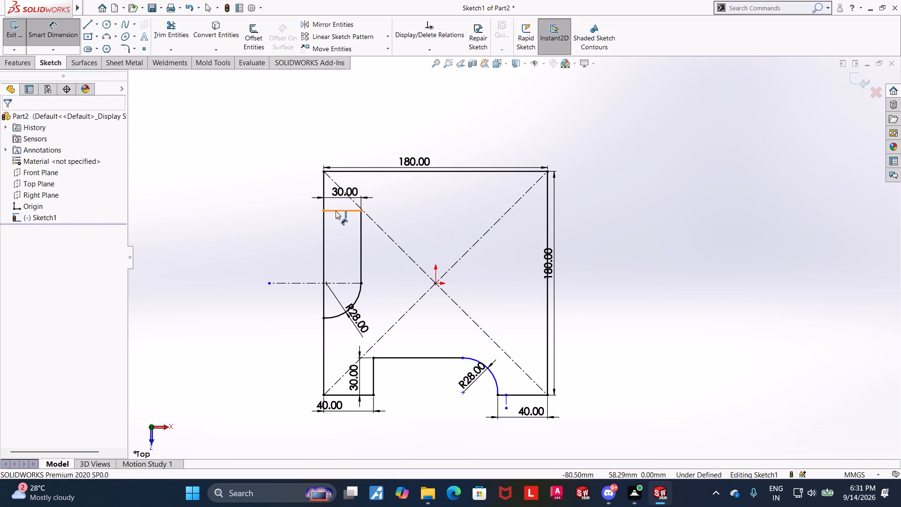
pyautogui.click(336, 211)
pyautogui.click(336, 172)
pyautogui.click(298, 180)
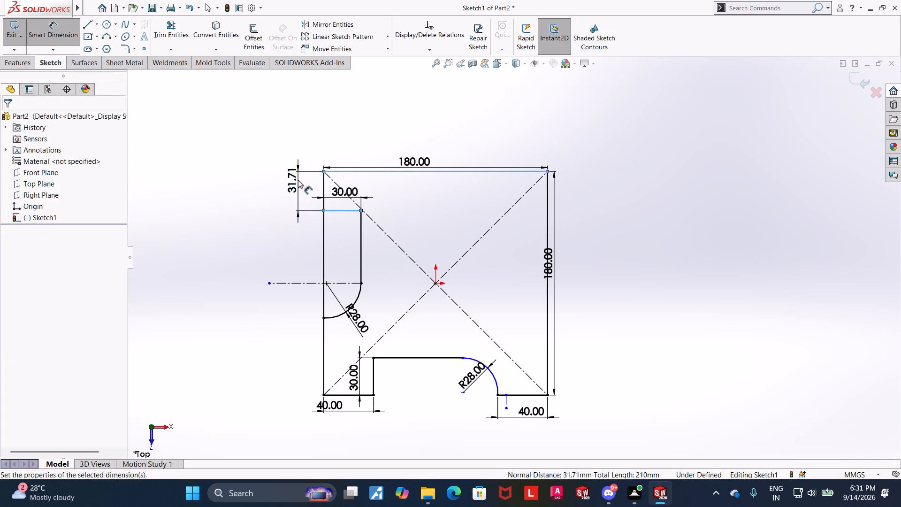
pyautogui.write('40')
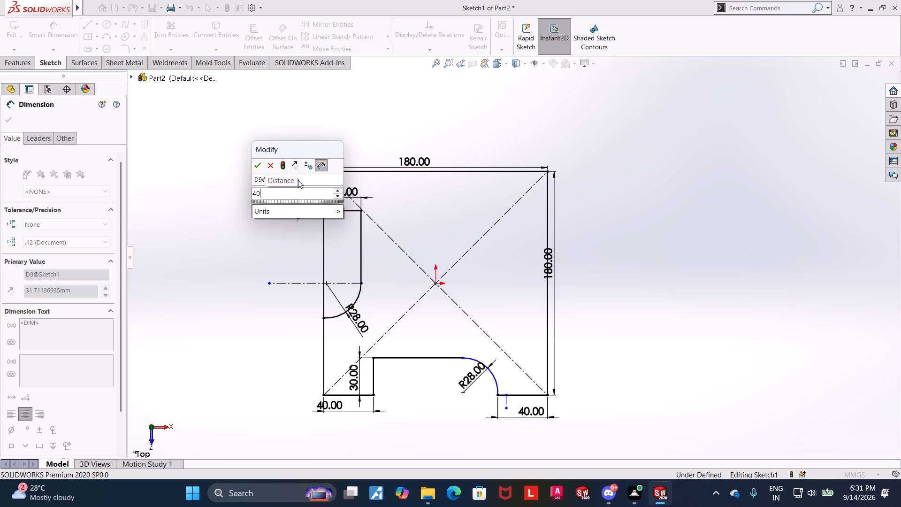
pyautogui.press('Return')
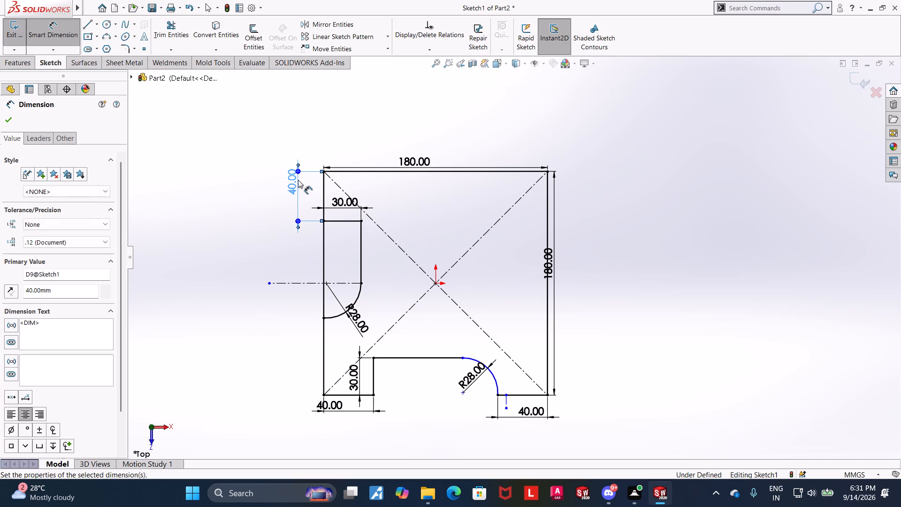
pyautogui.press('Escape')
pyautogui.press('Escape')
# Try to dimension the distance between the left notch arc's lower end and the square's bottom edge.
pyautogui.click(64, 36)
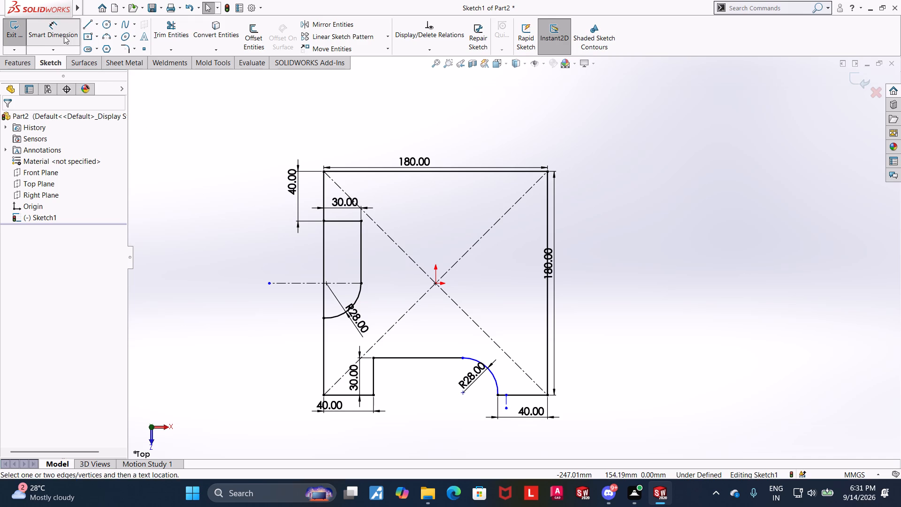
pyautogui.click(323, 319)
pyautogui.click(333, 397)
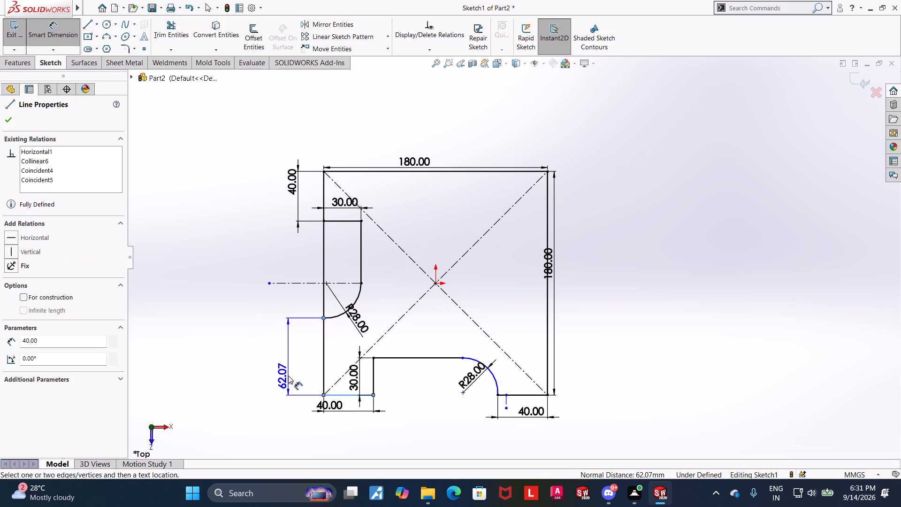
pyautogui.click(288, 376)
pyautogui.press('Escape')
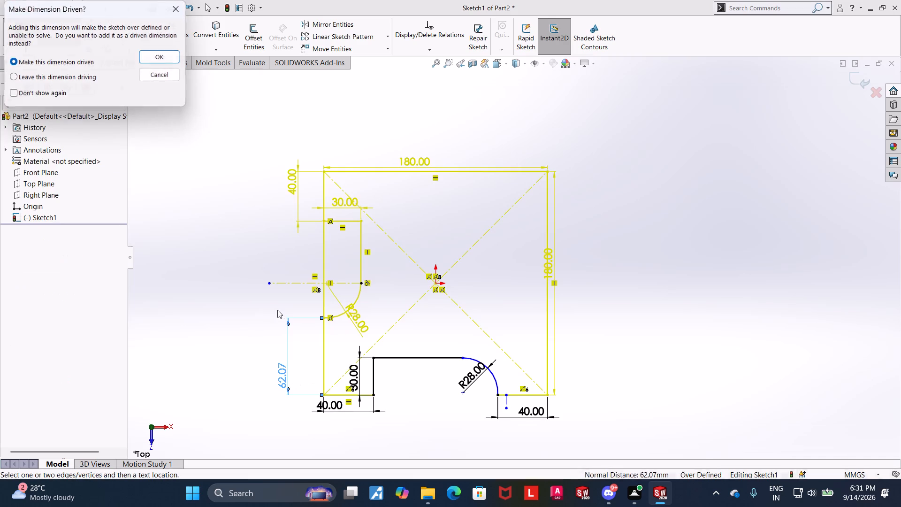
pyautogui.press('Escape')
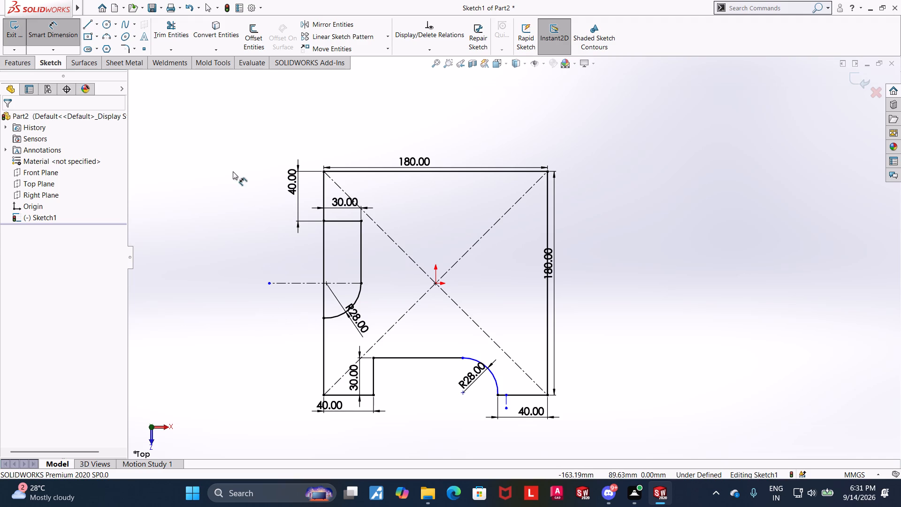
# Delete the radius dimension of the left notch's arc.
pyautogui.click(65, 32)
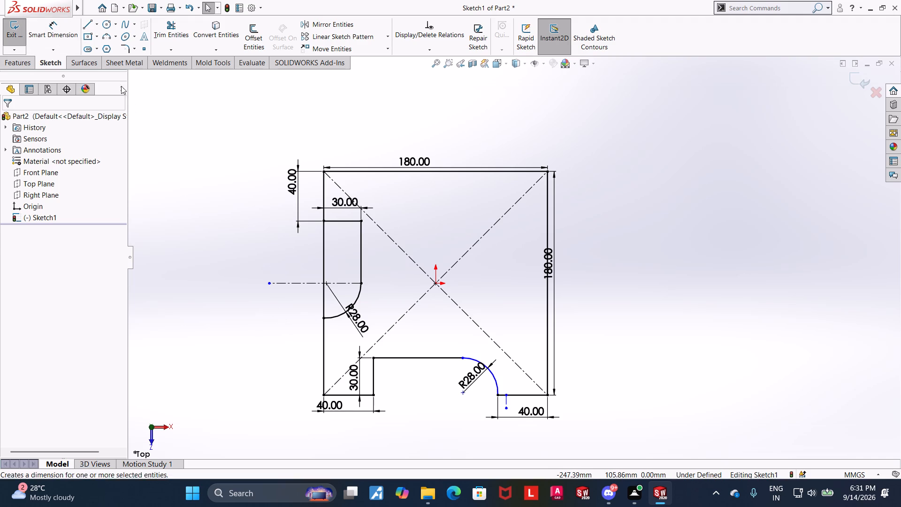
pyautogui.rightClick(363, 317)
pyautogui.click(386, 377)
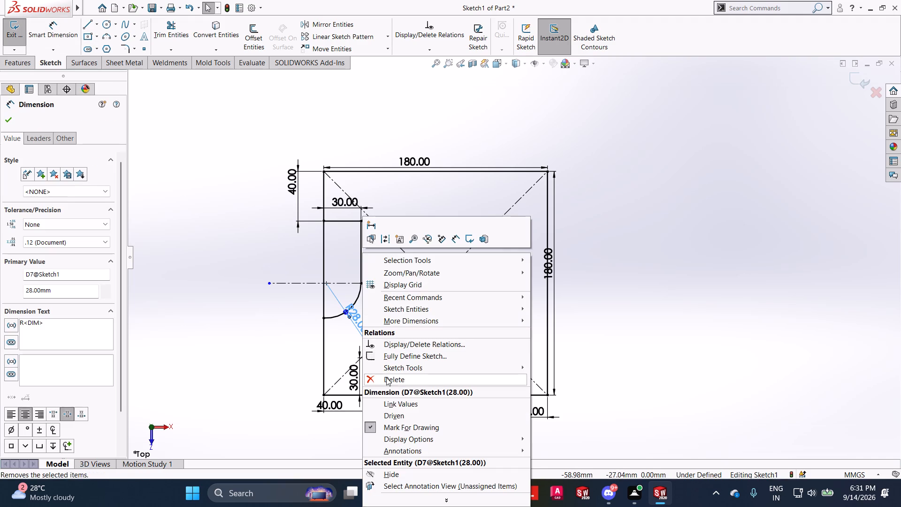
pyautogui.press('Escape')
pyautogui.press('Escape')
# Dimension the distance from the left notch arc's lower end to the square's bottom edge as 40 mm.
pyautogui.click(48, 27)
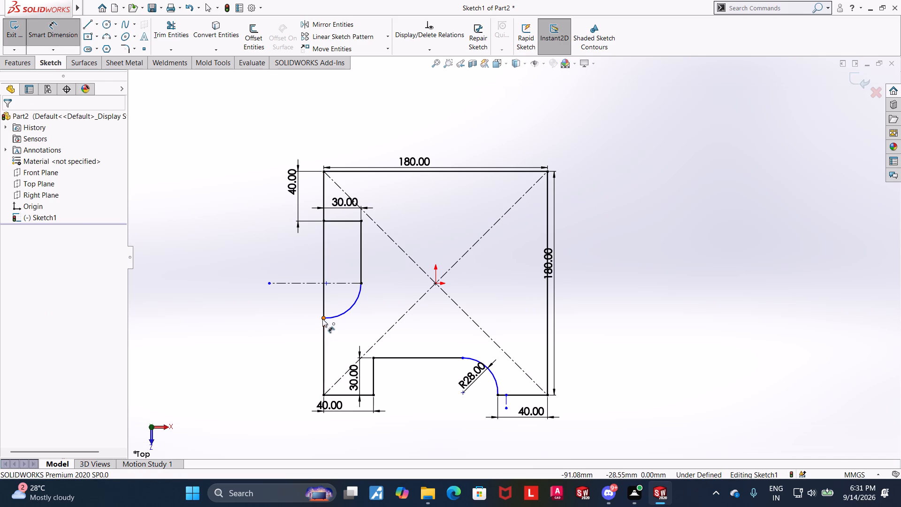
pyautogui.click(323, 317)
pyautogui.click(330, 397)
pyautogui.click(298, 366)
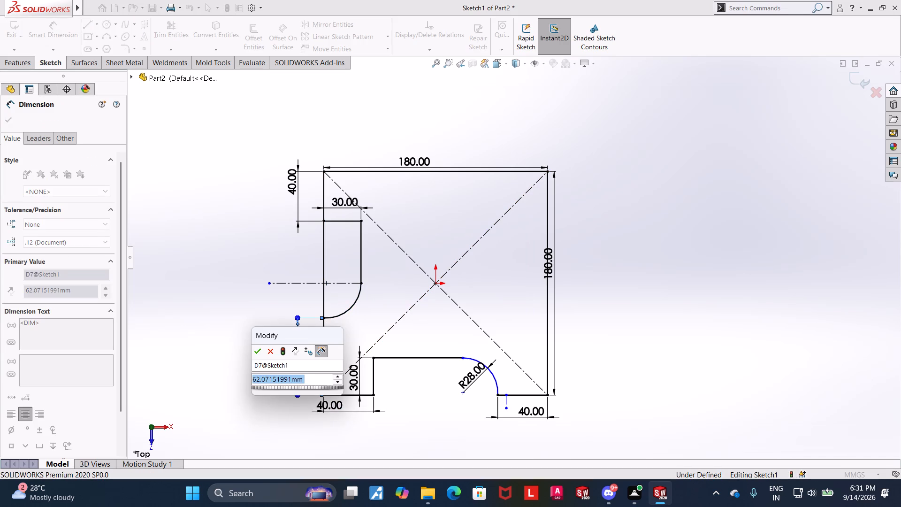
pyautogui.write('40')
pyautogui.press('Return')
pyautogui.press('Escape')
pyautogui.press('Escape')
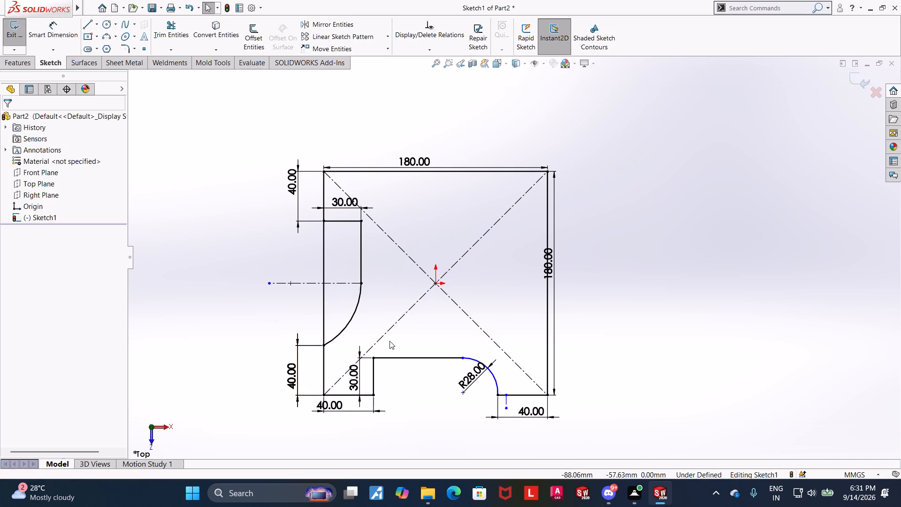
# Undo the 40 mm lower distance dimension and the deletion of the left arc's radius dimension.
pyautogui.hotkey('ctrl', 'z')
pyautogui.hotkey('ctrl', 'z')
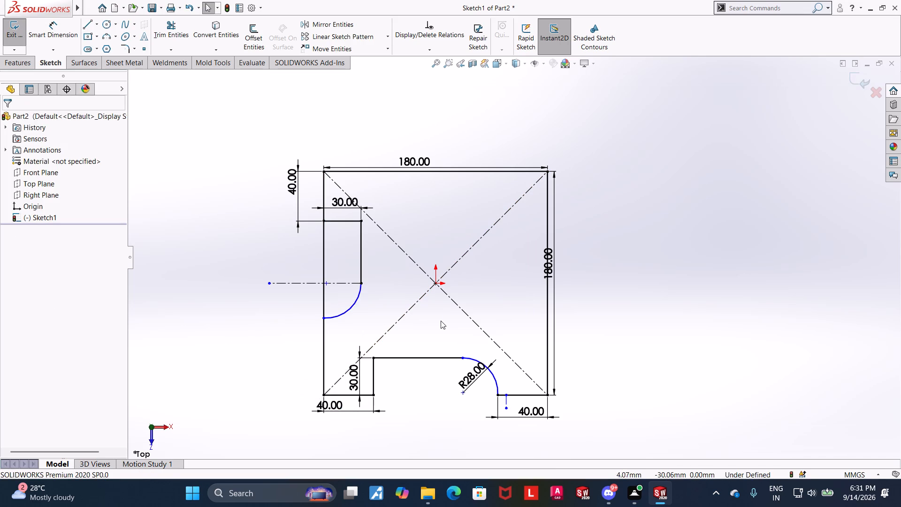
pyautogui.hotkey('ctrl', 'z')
# Trim away the left notch's arc and the horizontal centerline crossing the square's left edge.
pyautogui.click(181, 26)
pyautogui.moveTo(366, 316); pyautogui.dragTo(365, 315)
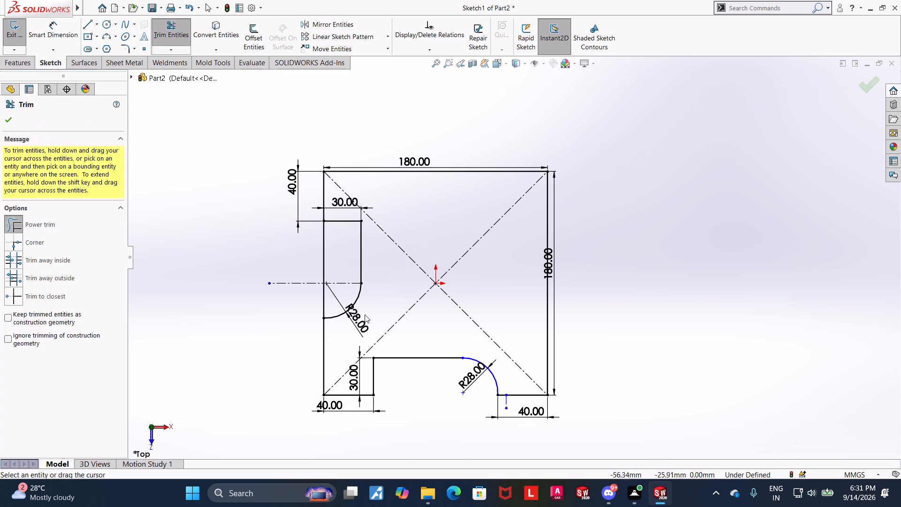
pyautogui.moveTo(365, 315); pyautogui.dragTo(342, 294)
pyautogui.moveTo(347, 292); pyautogui.dragTo(340, 269)
pyautogui.moveTo(299, 298); pyautogui.dragTo(295, 266)
pyautogui.press('Escape')
pyautogui.press('Escape')
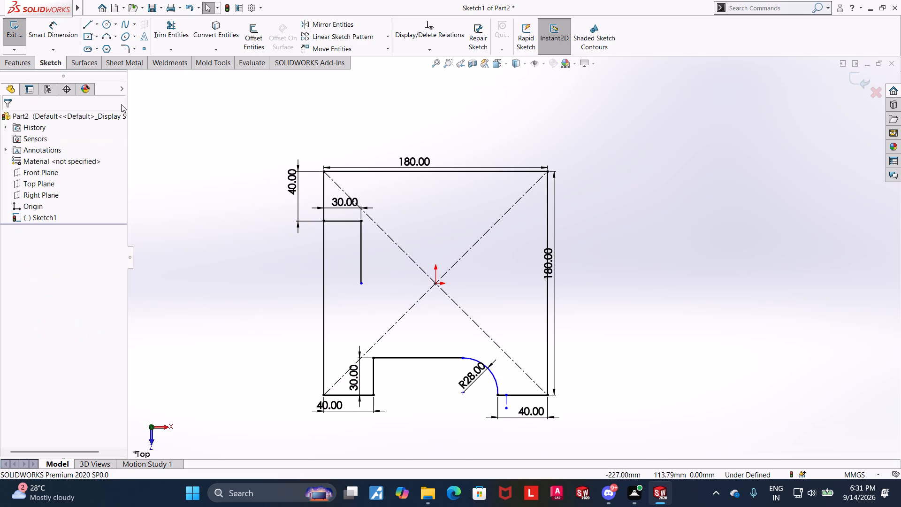
pyautogui.press('Escape')
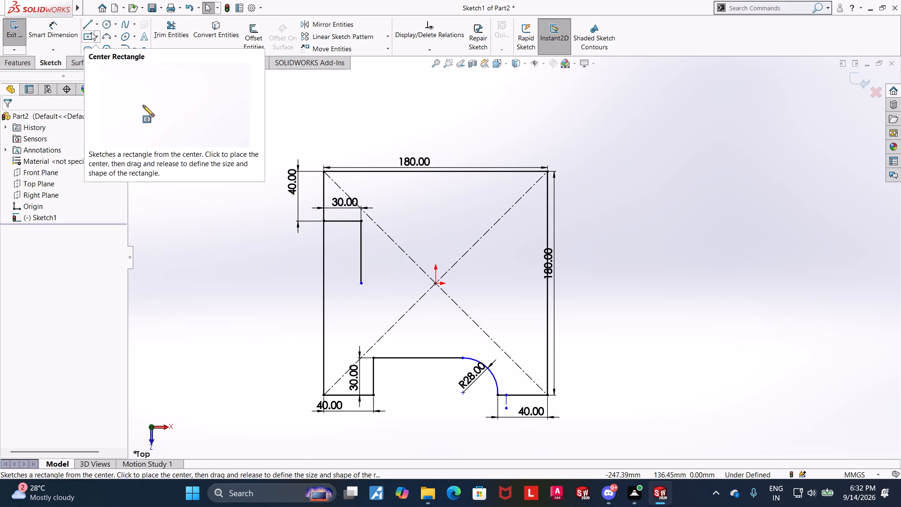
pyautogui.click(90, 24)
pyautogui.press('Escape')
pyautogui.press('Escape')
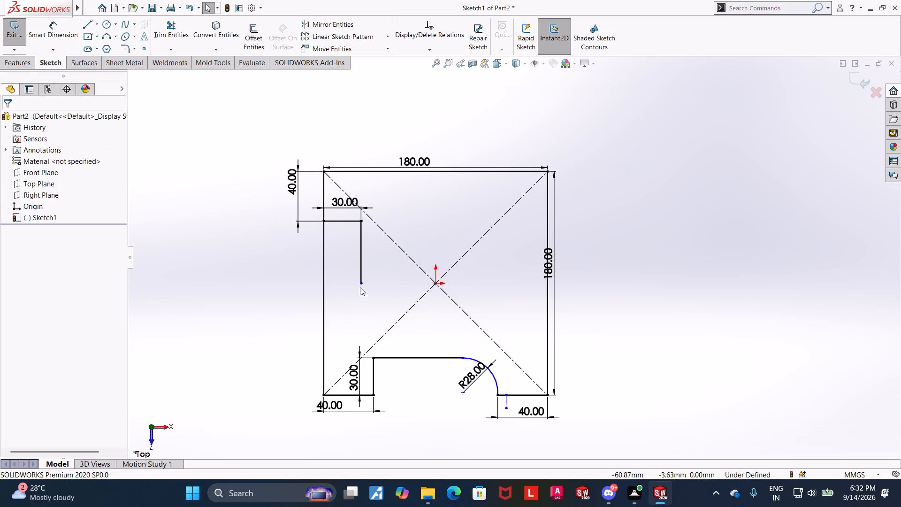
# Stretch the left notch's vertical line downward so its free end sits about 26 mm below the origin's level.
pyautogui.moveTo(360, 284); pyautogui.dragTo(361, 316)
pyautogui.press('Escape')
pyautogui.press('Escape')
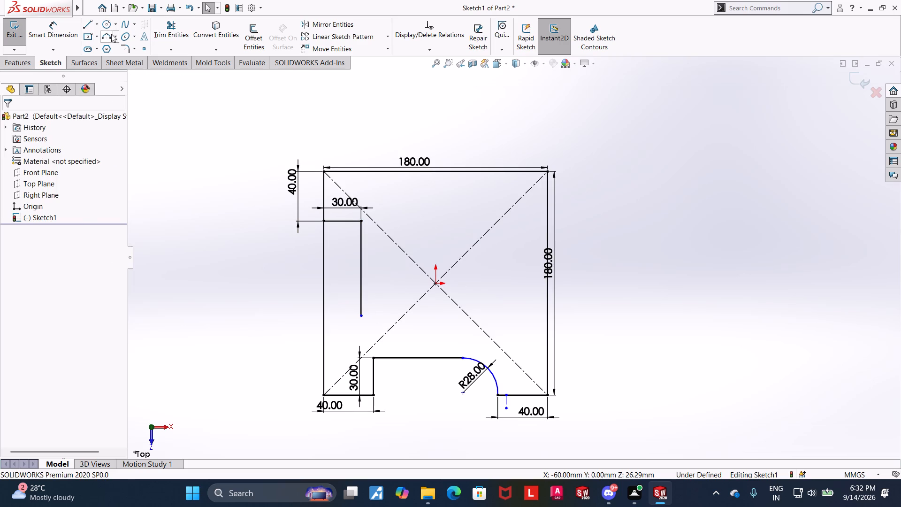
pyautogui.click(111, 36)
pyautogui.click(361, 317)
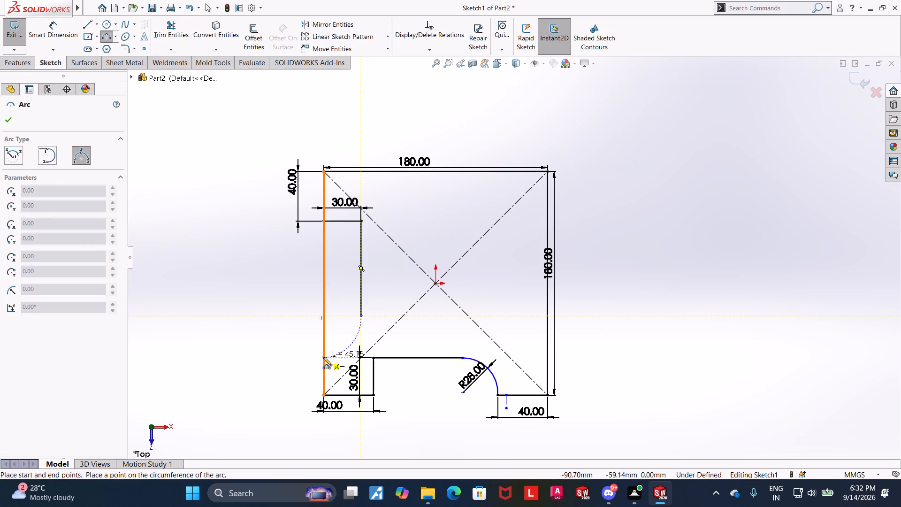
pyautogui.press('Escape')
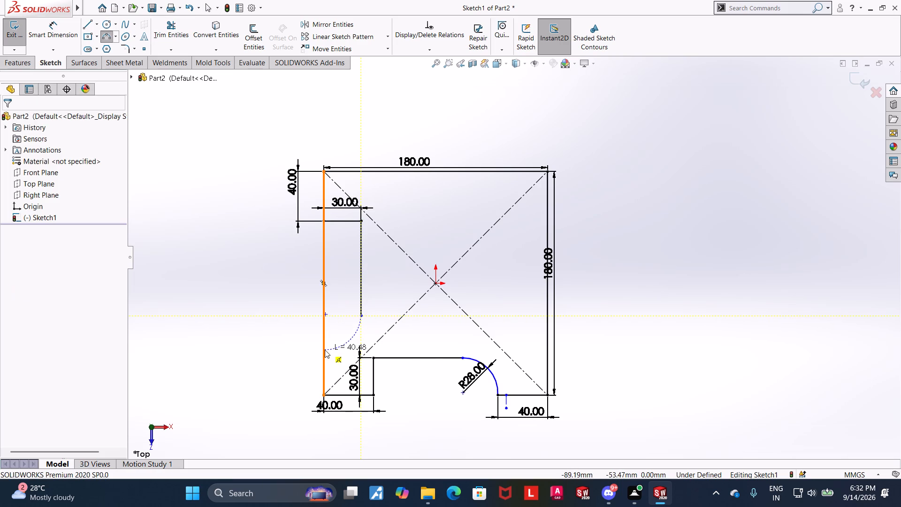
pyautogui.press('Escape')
# Move the lower end of the left notch's vertical line to about 15 mm below the origin's level.
pyautogui.moveTo(362, 316); pyautogui.dragTo(363, 302)
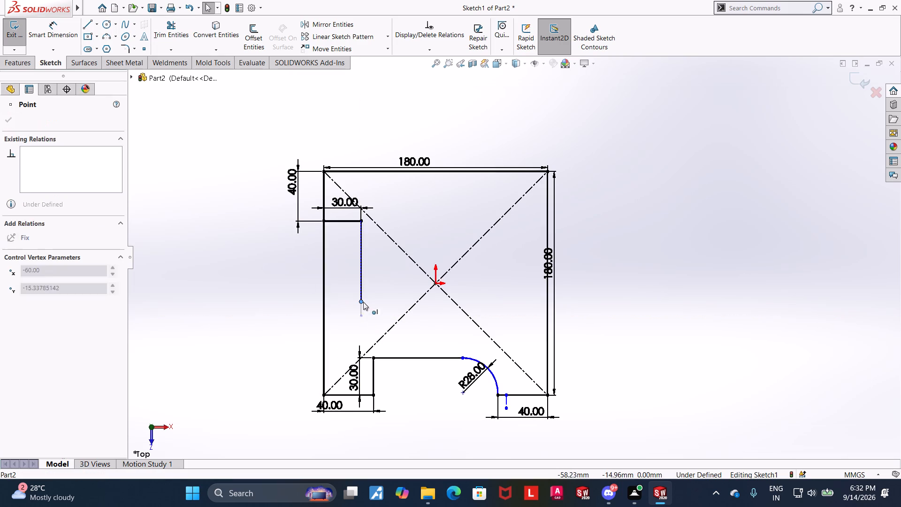
pyautogui.moveTo(363, 302); pyautogui.dragTo(363, 301)
pyautogui.press('Escape')
pyautogui.press('Escape')
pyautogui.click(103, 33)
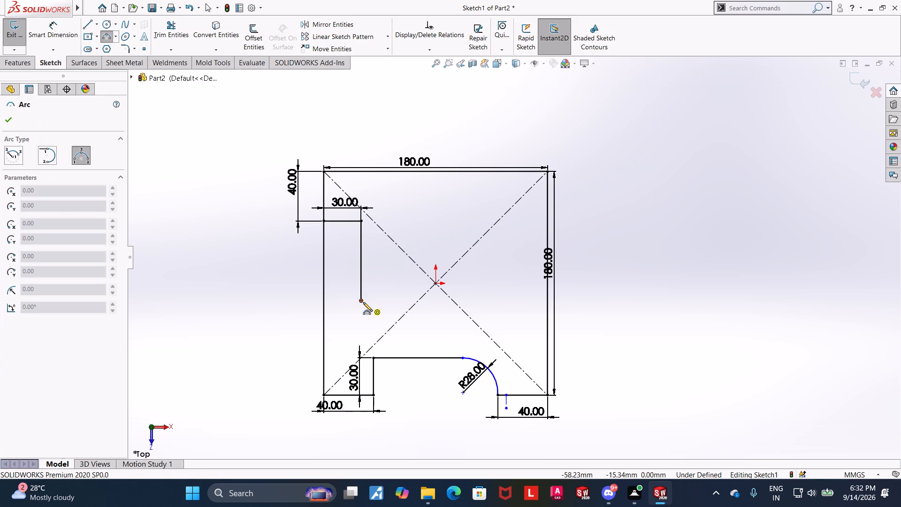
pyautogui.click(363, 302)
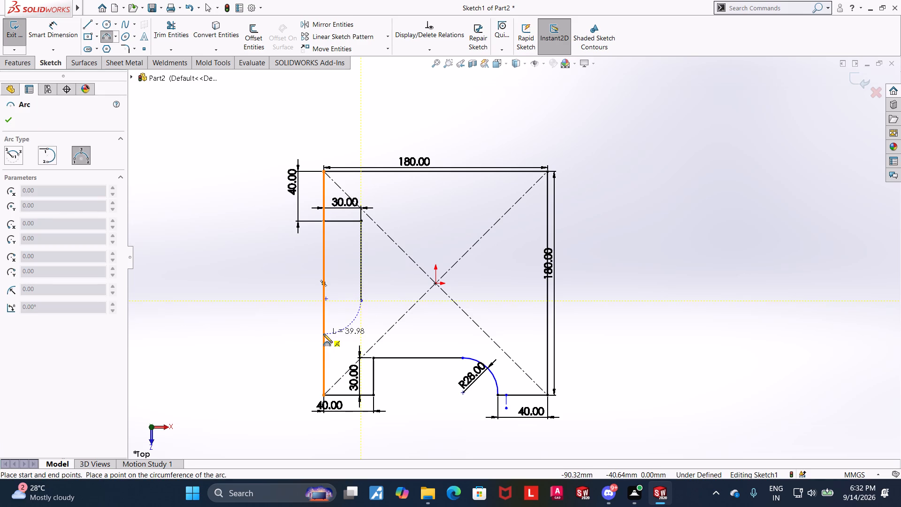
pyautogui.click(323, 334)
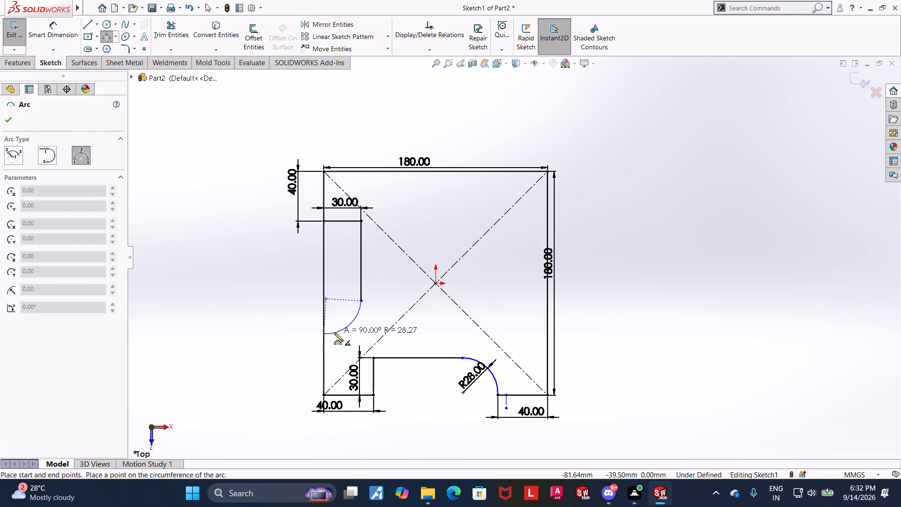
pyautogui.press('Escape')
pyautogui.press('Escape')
# Sketch a 90° three-point arc, radius about 30 mm, from the left notch's vertical line's lower end to the square's left edge.
pyautogui.click(109, 35)
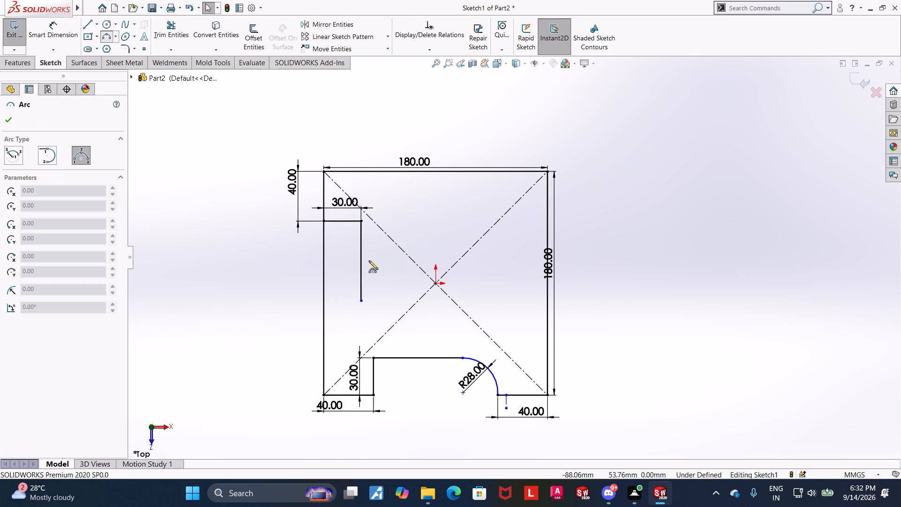
pyautogui.click(360, 301)
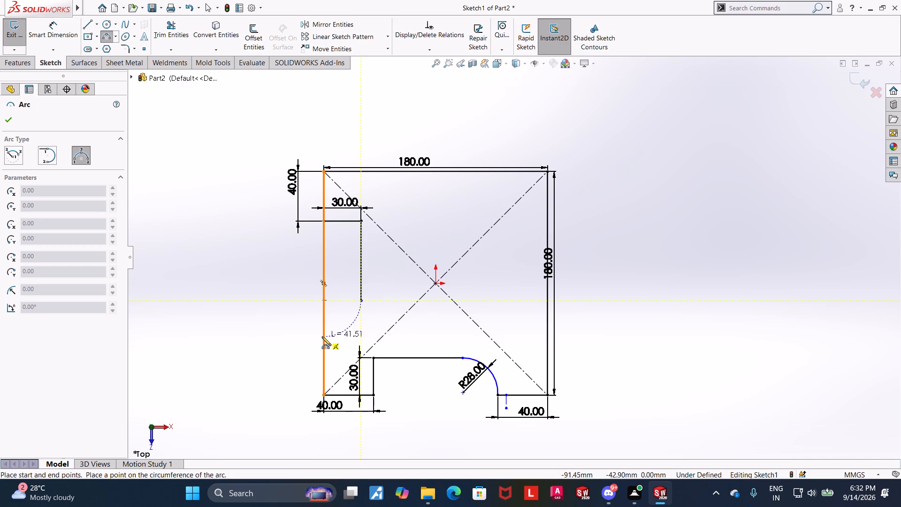
pyautogui.click(322, 338)
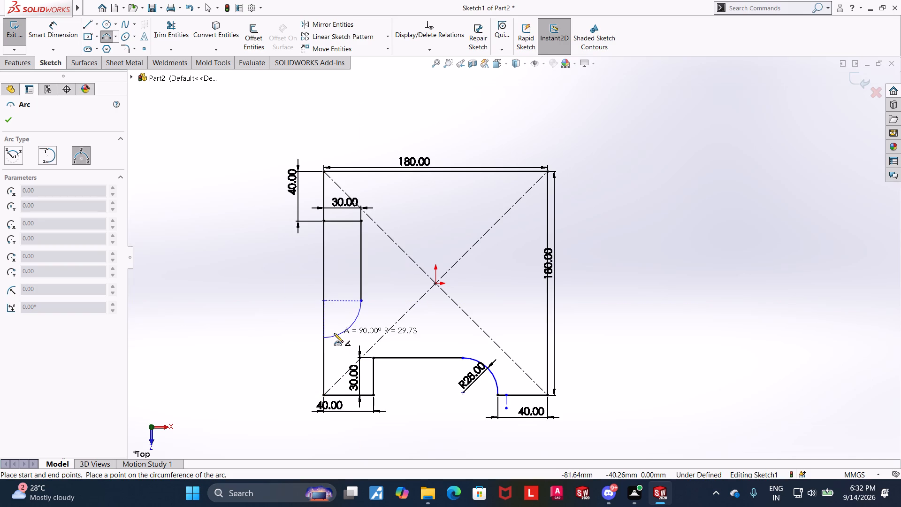
pyautogui.click(336, 338)
pyautogui.press('Escape')
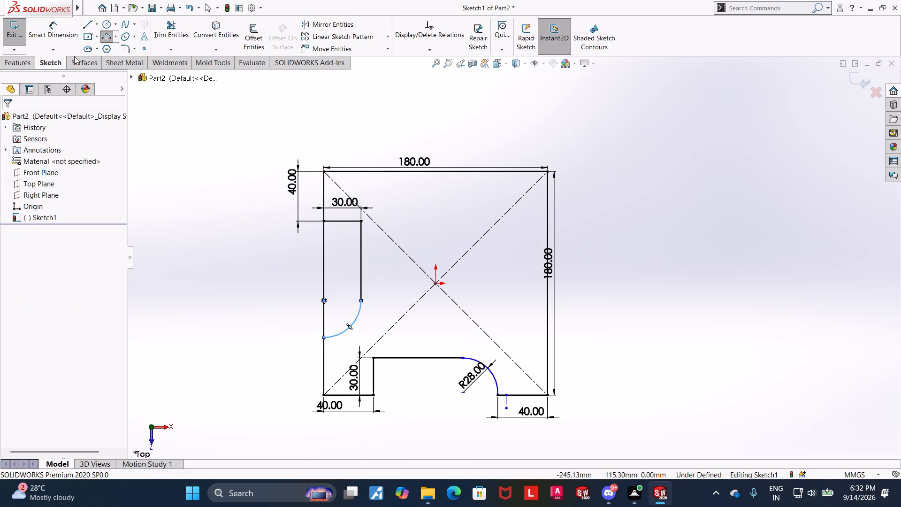
pyautogui.press('Escape')
# Dimension the distance from the new arc's lower end to the square's bottom edge as 40 mm.
pyautogui.click(53, 36)
pyautogui.click(324, 338)
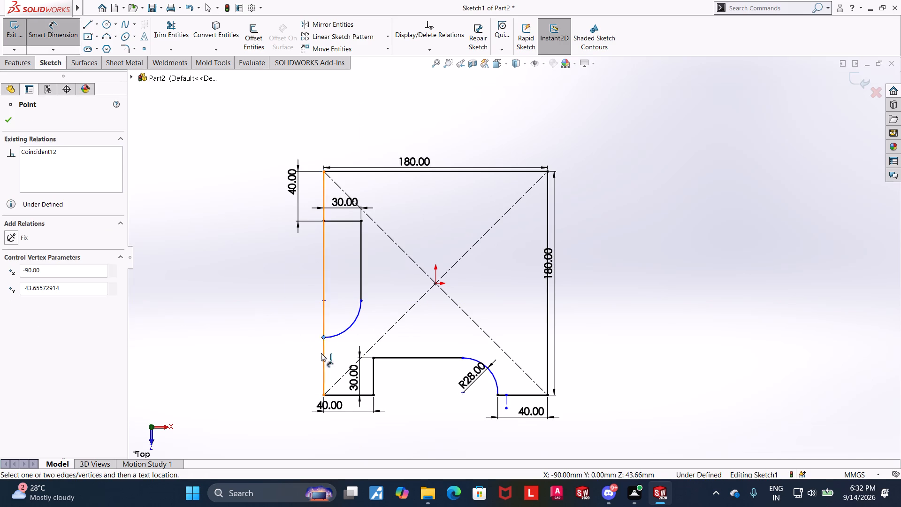
pyautogui.click(337, 395)
pyautogui.click(300, 382)
pyautogui.write('40')
pyautogui.press('Return')
pyautogui.press('Escape')
pyautogui.press('Escape')
pyautogui.press('Escape')
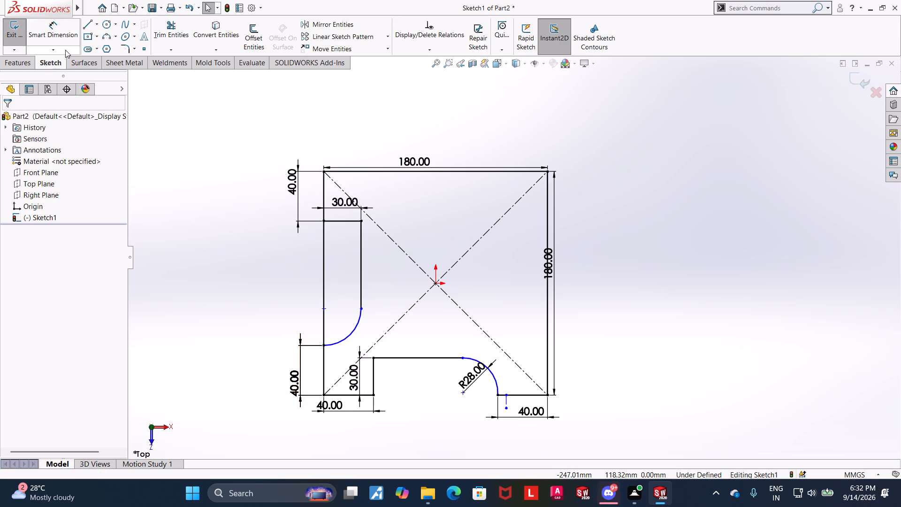
# Dimension the left notch's new arc with a radius of 28 mm.
pyautogui.click(60, 28)
pyautogui.click(353, 330)
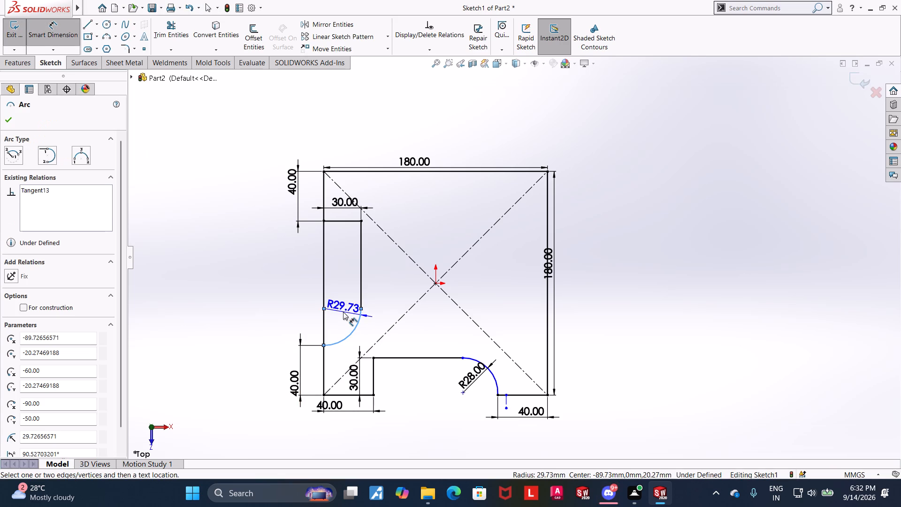
pyautogui.click(342, 323)
pyautogui.press('2')
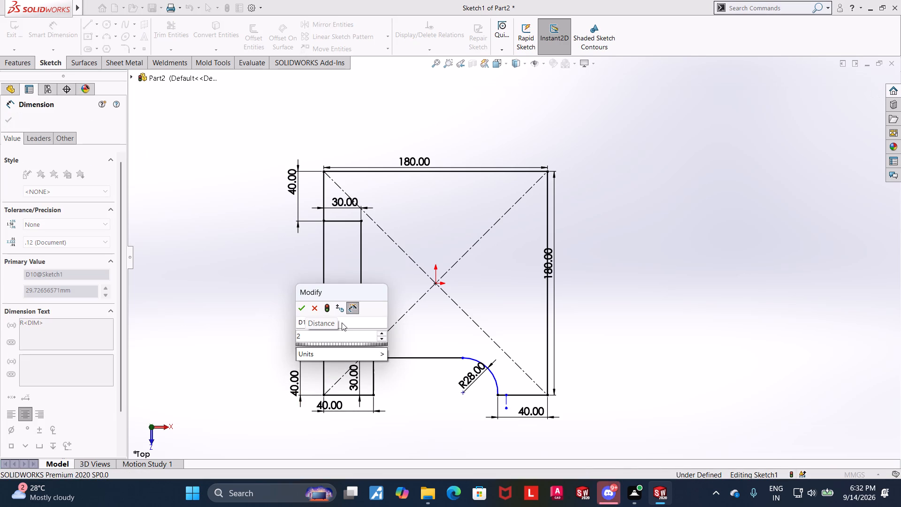
pyautogui.press('8')
pyautogui.press('Return')
pyautogui.press('Escape')
pyautogui.press('Escape')
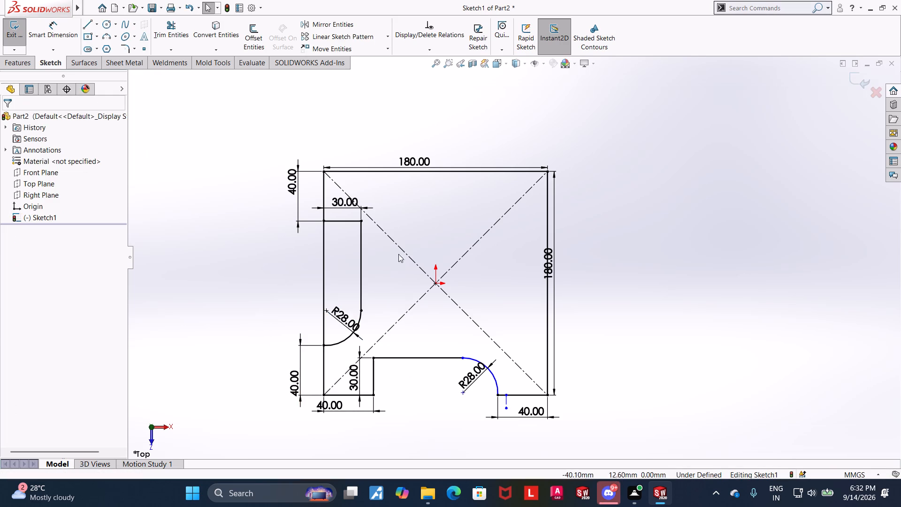
# Delete the 28 mm radius arc at the bottom notch's right corner.
pyautogui.scroll(3, 460, 352)
pyautogui.scroll(-6, 539, 323)
pyautogui.scroll(3, 400, 293)
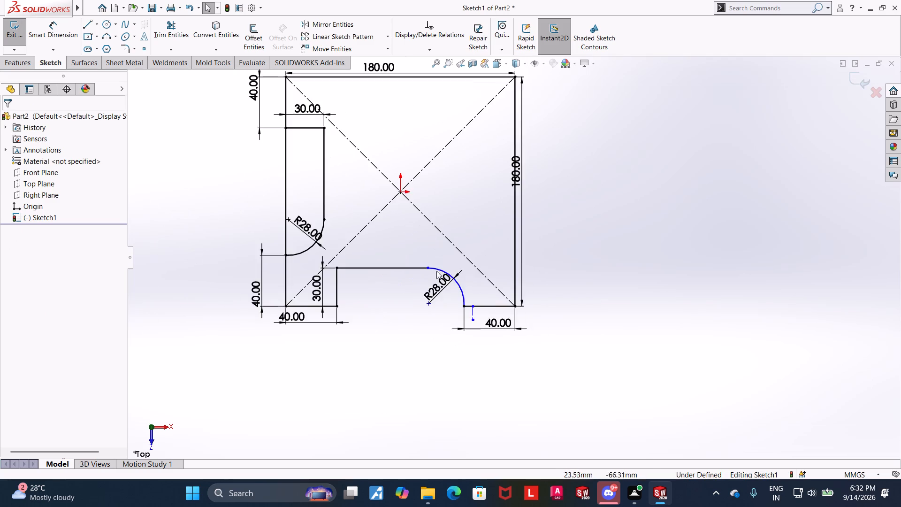
pyautogui.press('Escape')
pyautogui.scroll(-4, 442, 265)
pyautogui.rightClick(467, 281)
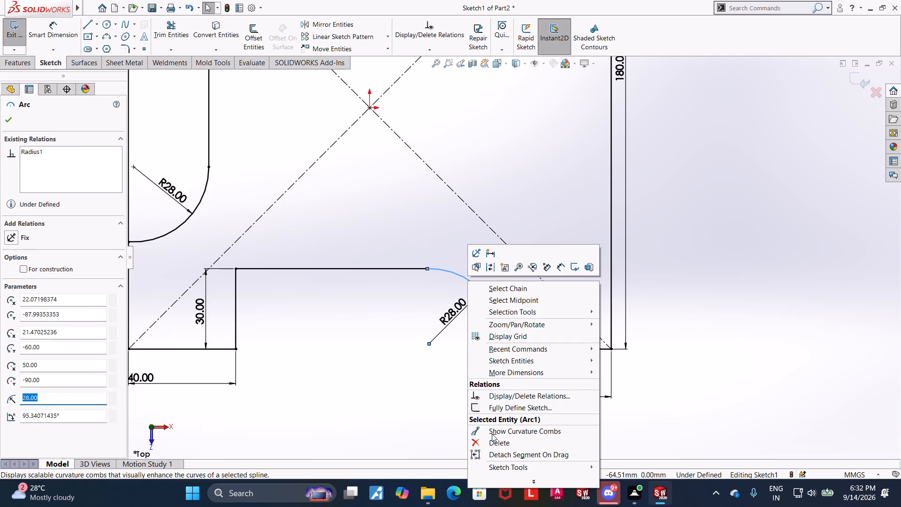
pyautogui.click(491, 439)
pyautogui.press('Escape')
pyautogui.rightClick(465, 281)
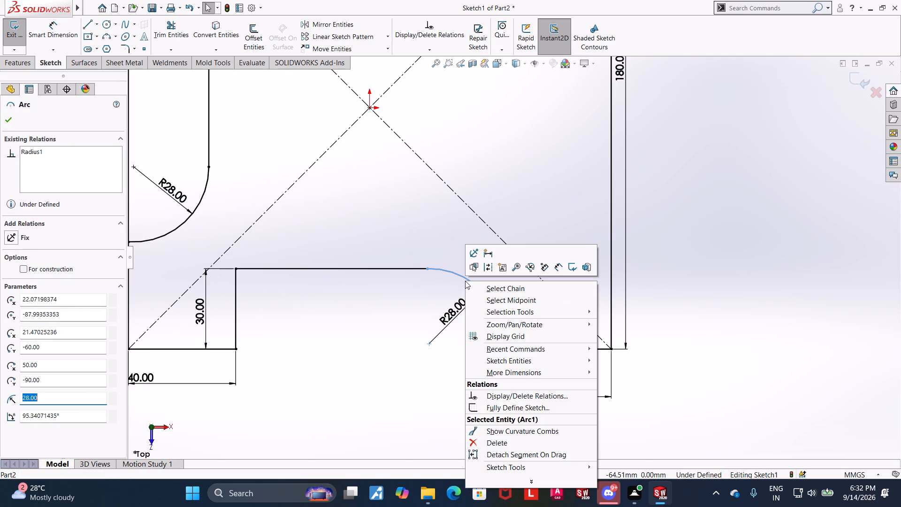
pyautogui.click(475, 448)
pyautogui.click(394, 242)
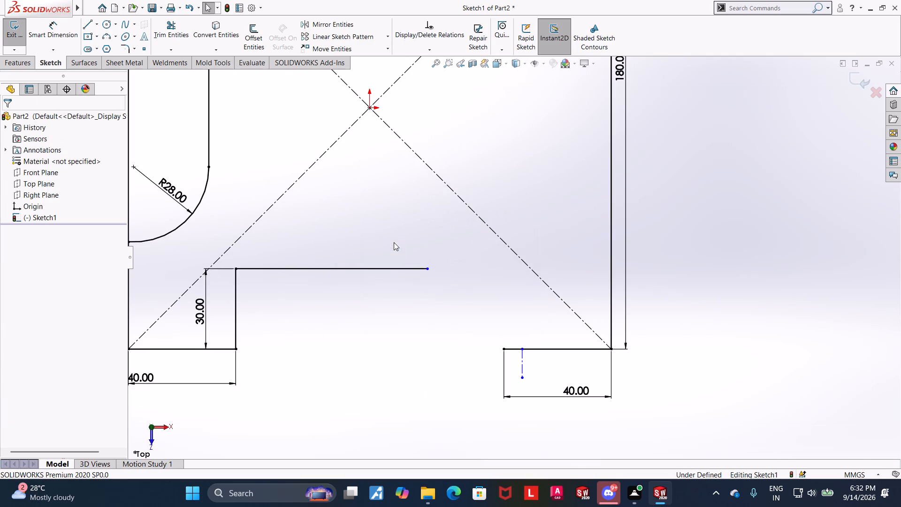
pyautogui.press('Escape')
pyautogui.press('Escape')
# Sketch a three-point arc, radius about 29 mm, from the bottom notch's horizontal line's right end to the square's remaining bottom-right edge segment.
pyautogui.click(103, 33)
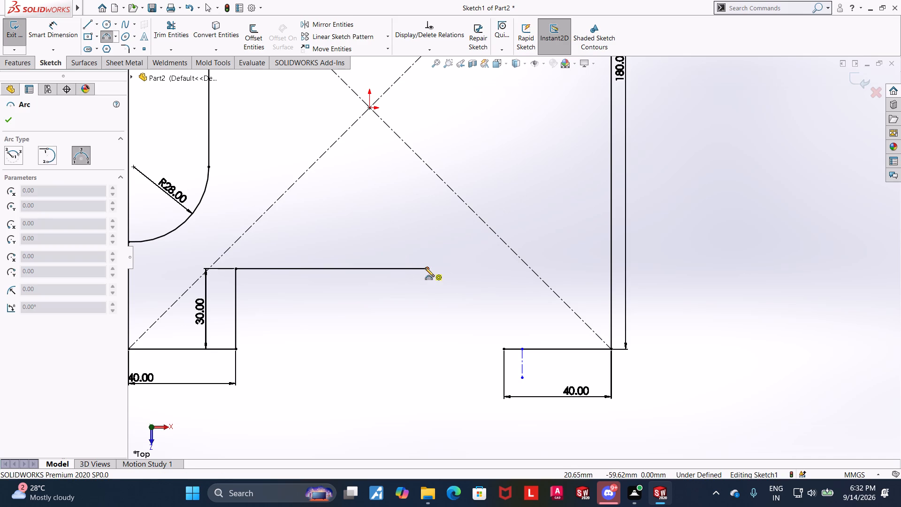
pyautogui.click(425, 268)
pyautogui.click(505, 349)
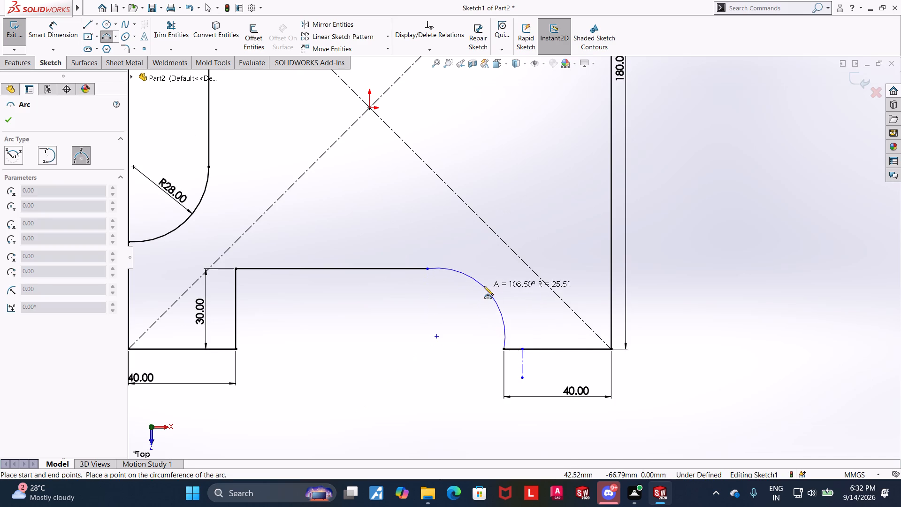
pyautogui.click(480, 292)
pyautogui.press('Escape')
pyautogui.press('Escape')
pyautogui.press('Escape')
pyautogui.press('Escape')
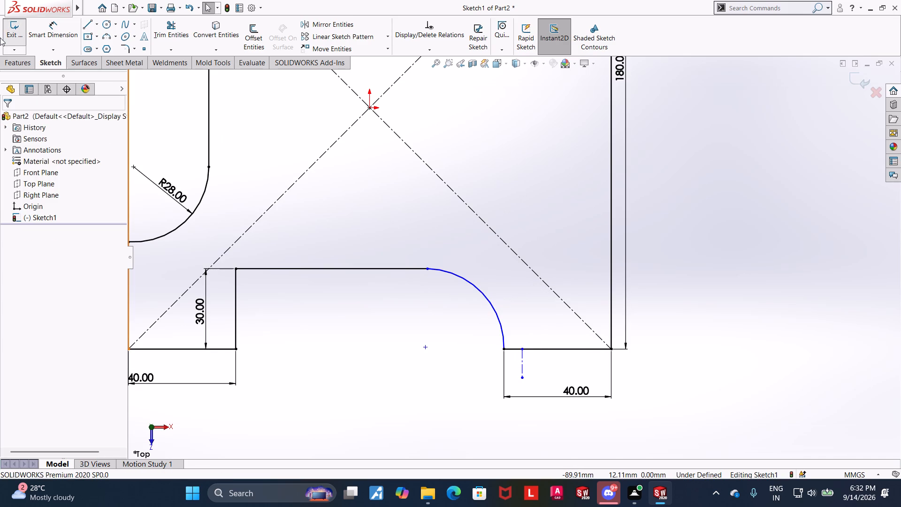
# Dimension the bottom notch's new arc with a radius of 28 mm.
pyautogui.click(38, 17)
pyautogui.click(46, 26)
pyautogui.click(477, 290)
pyautogui.click(484, 273)
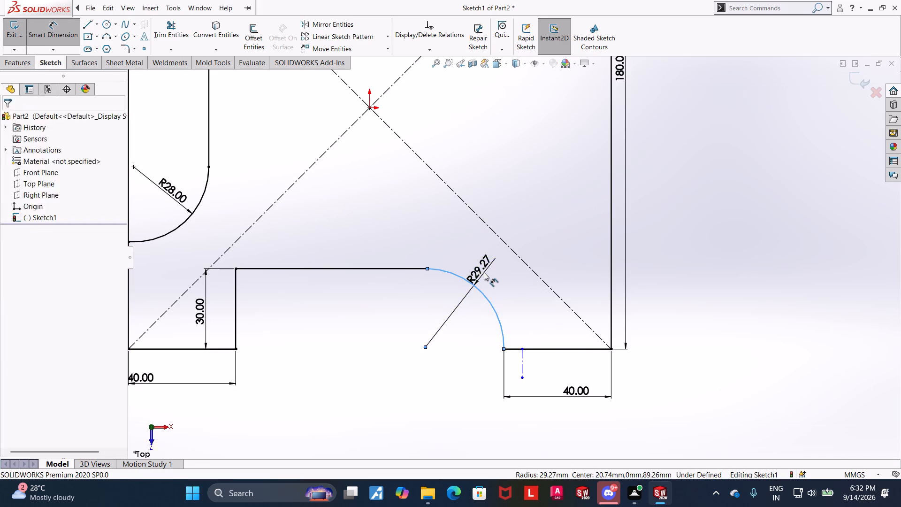
pyautogui.write('28')
pyautogui.press('Return')
pyautogui.press('Escape')
pyautogui.press('Escape')
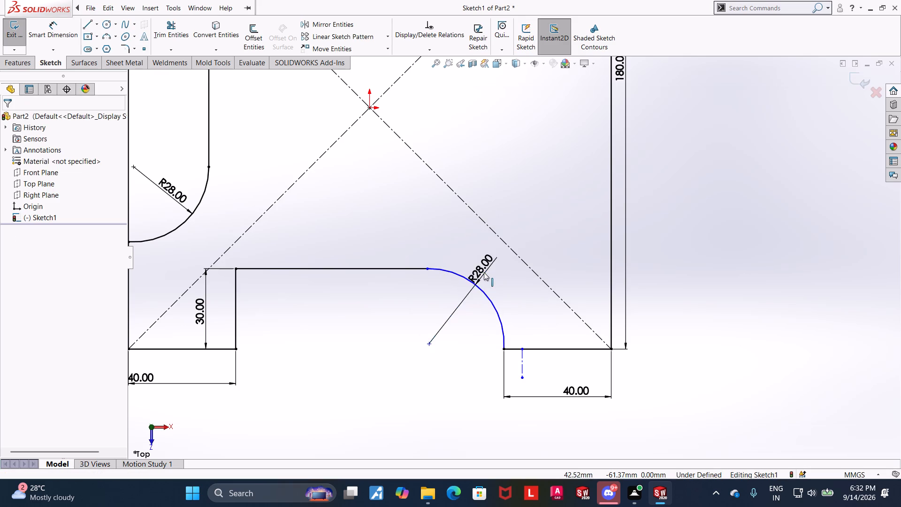
# Trim away the segment of the square's left edge that spans the left notch's opening.
pyautogui.scroll(5, 454, 277)
pyautogui.scroll(-1, 575, 151)
pyautogui.press('Escape')
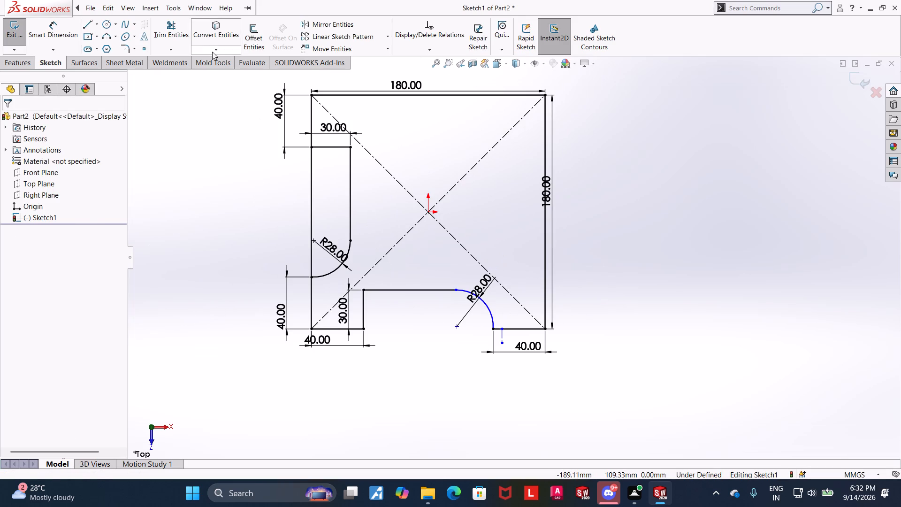
pyautogui.click(163, 32)
pyautogui.moveTo(328, 170); pyautogui.dragTo(315, 174)
pyautogui.moveTo(337, 195); pyautogui.dragTo(282, 204)
pyautogui.press('Escape')
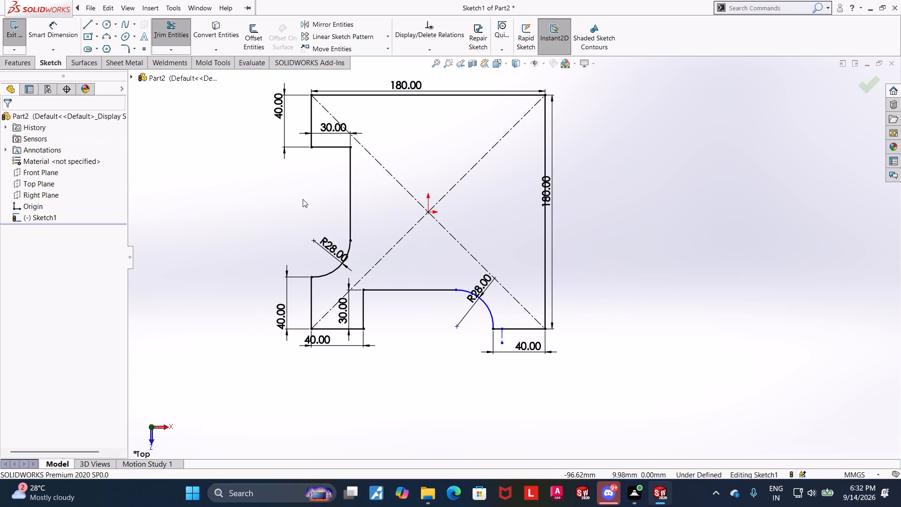
pyautogui.press('Escape')
pyautogui.press('Escape')
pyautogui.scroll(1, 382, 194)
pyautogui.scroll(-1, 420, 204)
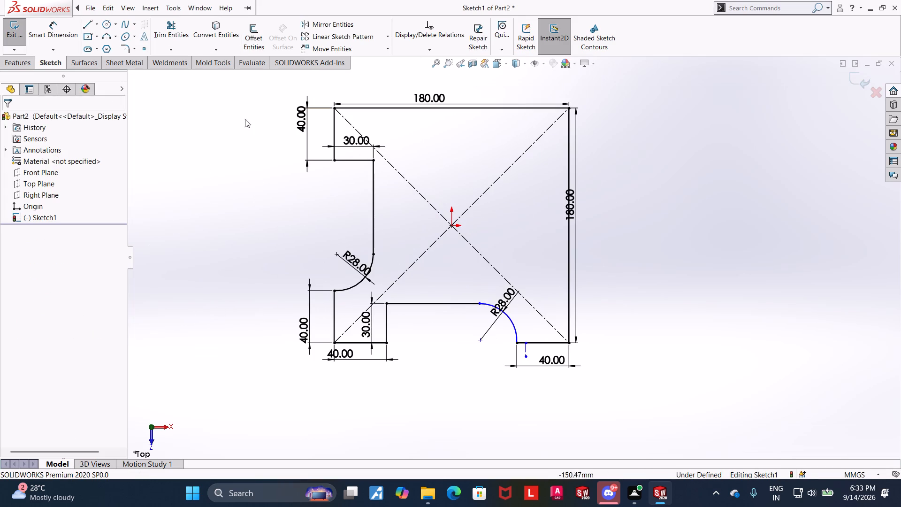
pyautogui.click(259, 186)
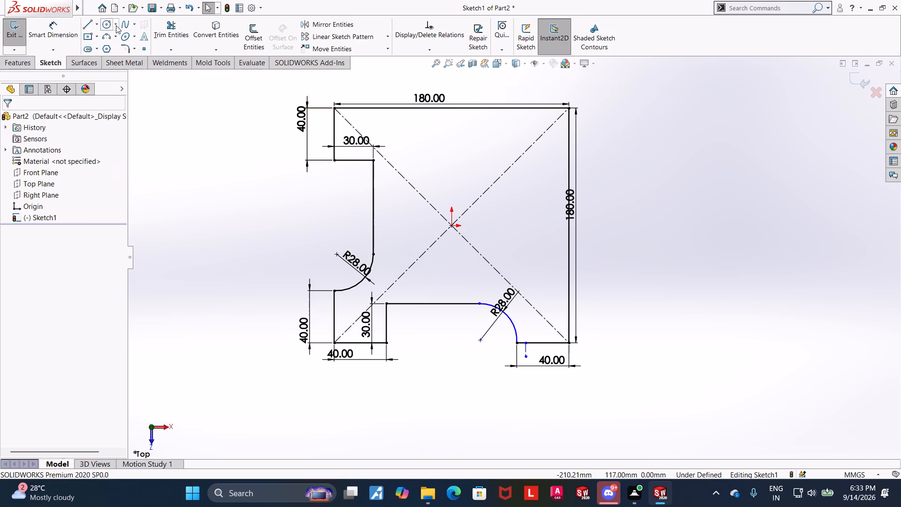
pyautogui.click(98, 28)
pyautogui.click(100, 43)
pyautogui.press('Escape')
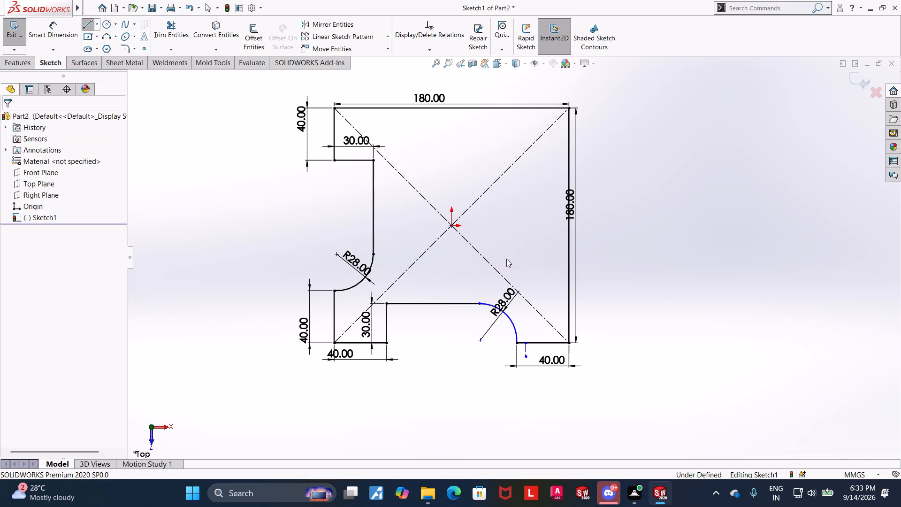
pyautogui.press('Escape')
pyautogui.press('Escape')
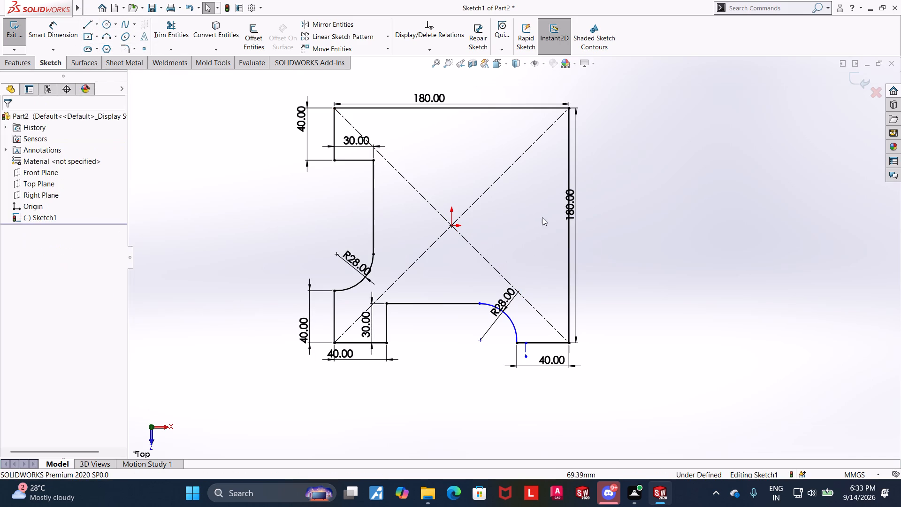
# Sketch a right-edge notch with a horizontal line about 28 mm inward from the edge and a vertical line about 85 mm upward.
pyautogui.click(91, 23)
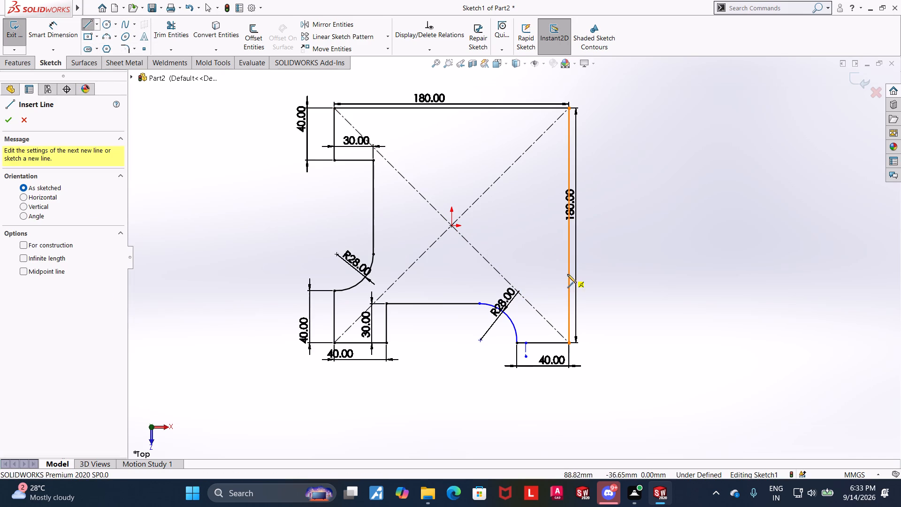
pyautogui.click(570, 279)
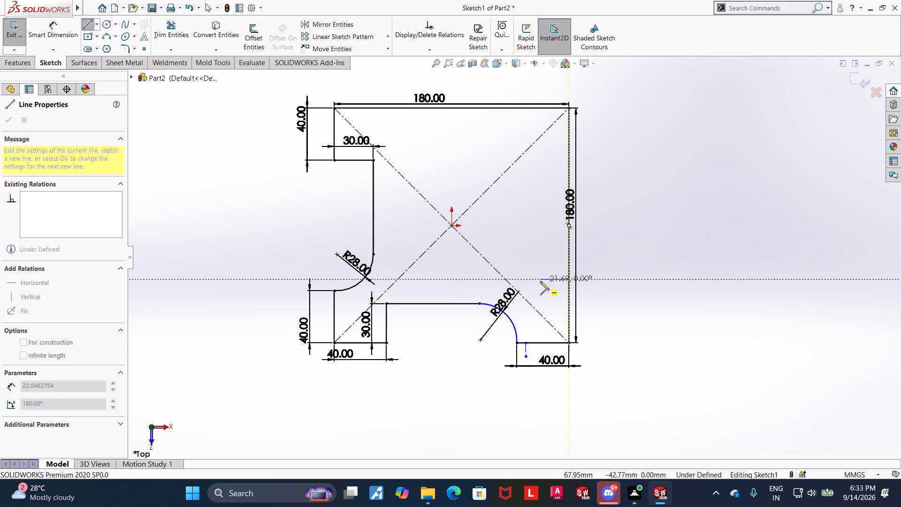
pyautogui.click(533, 278)
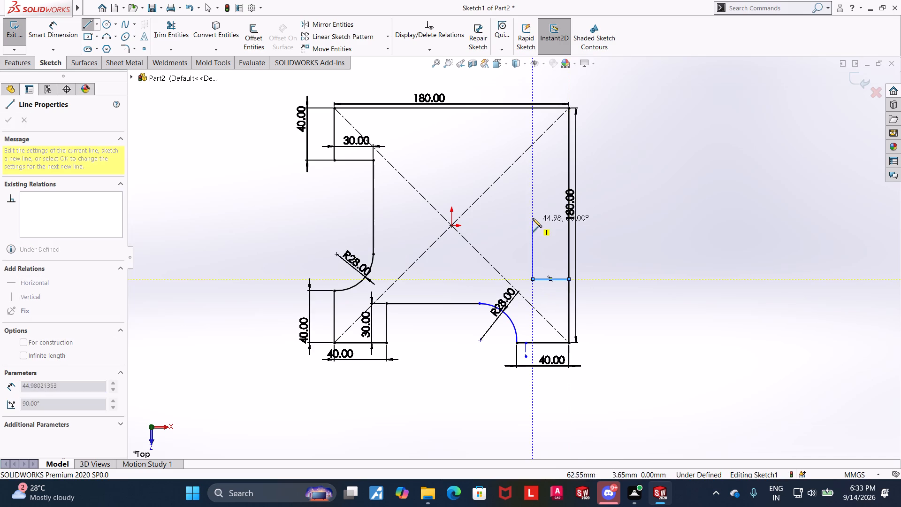
pyautogui.click(531, 169)
pyautogui.press('Escape')
pyautogui.press('Escape')
pyautogui.press('Escape')
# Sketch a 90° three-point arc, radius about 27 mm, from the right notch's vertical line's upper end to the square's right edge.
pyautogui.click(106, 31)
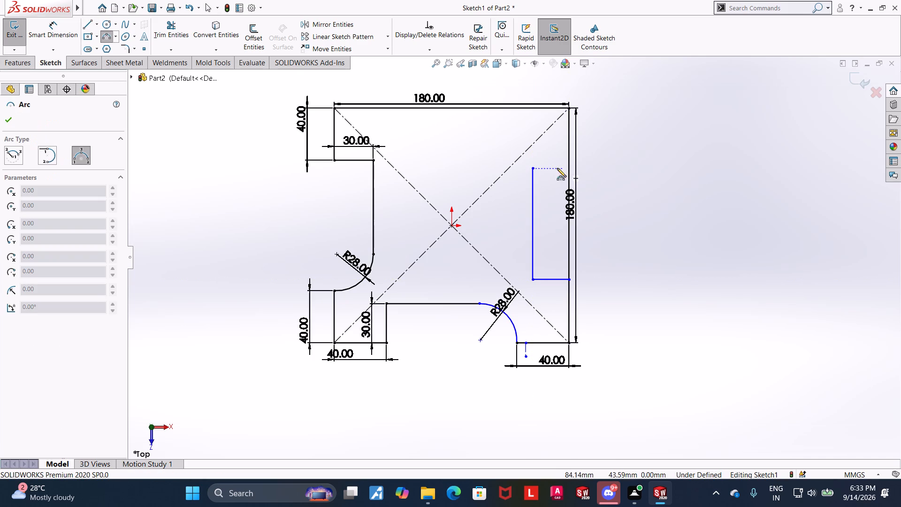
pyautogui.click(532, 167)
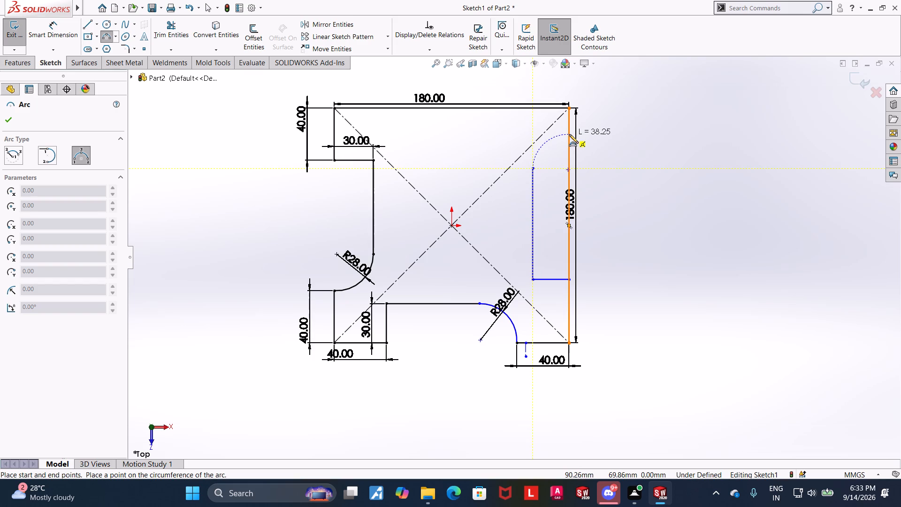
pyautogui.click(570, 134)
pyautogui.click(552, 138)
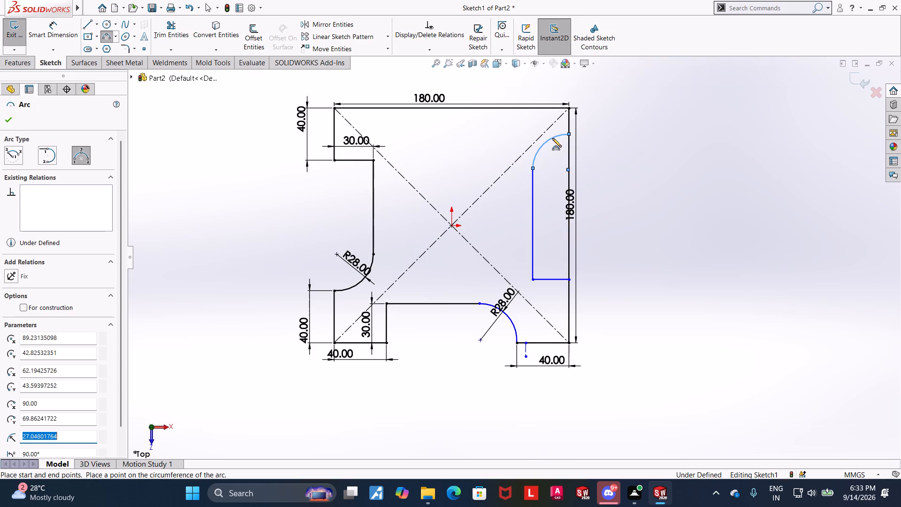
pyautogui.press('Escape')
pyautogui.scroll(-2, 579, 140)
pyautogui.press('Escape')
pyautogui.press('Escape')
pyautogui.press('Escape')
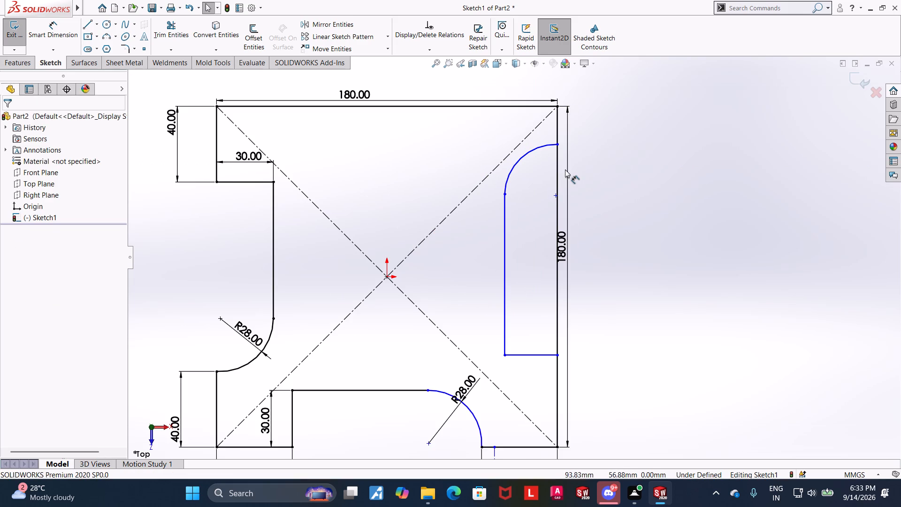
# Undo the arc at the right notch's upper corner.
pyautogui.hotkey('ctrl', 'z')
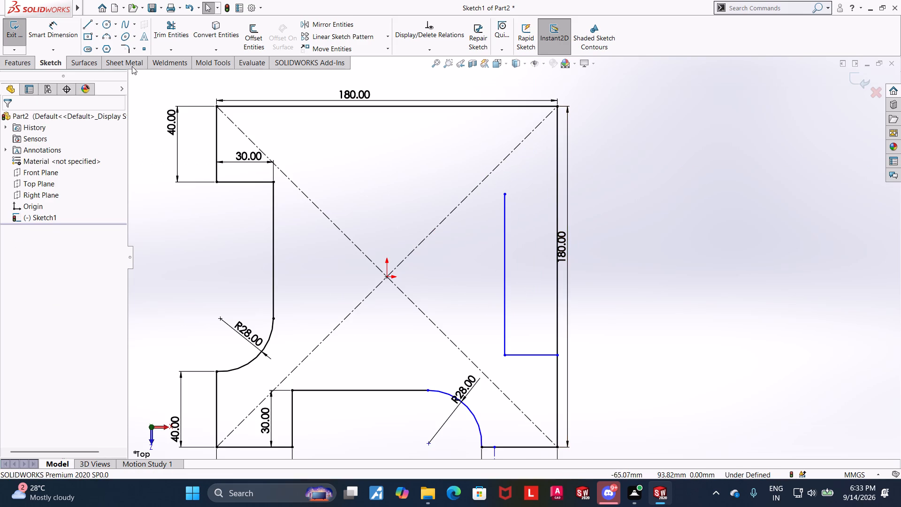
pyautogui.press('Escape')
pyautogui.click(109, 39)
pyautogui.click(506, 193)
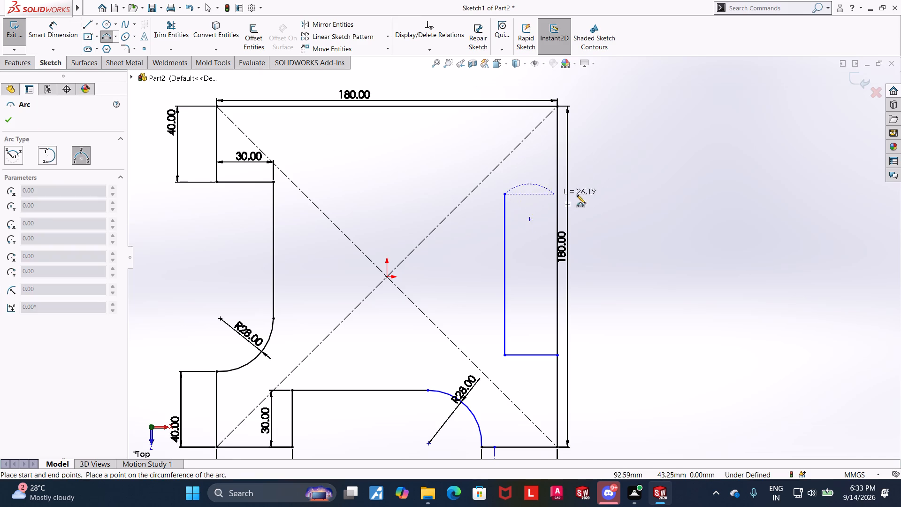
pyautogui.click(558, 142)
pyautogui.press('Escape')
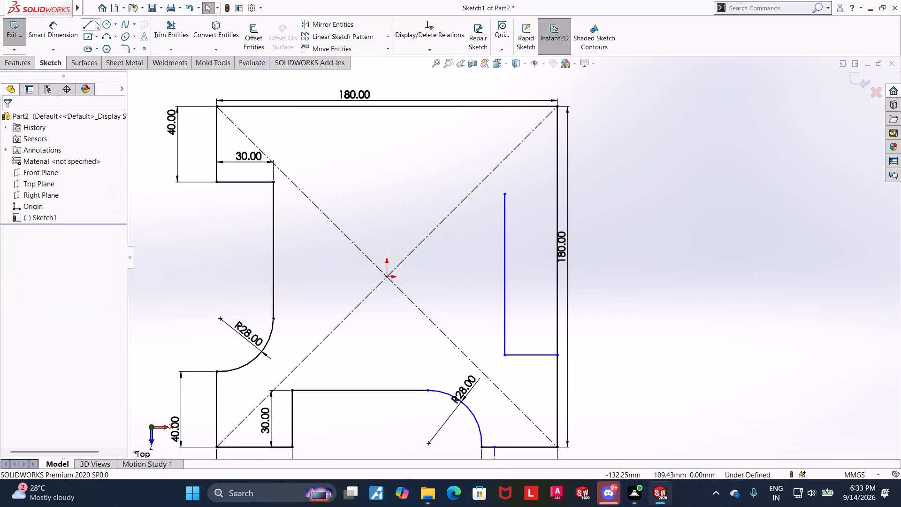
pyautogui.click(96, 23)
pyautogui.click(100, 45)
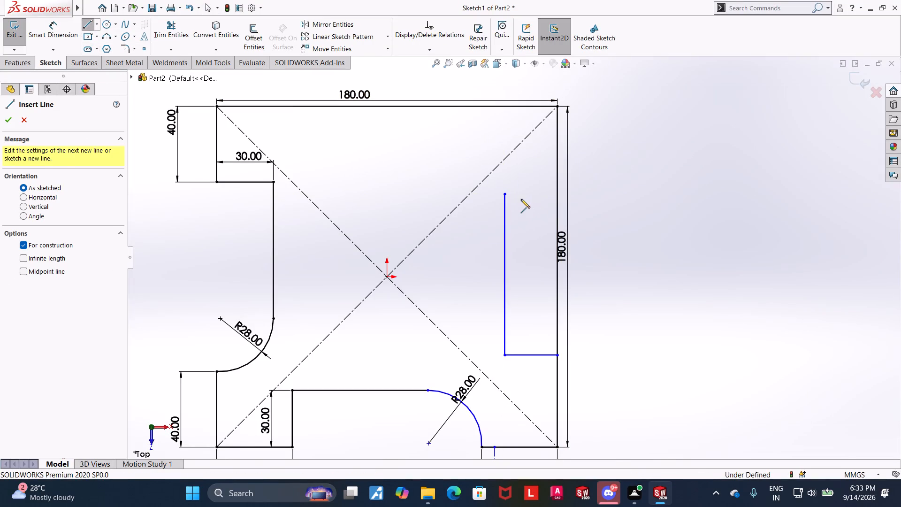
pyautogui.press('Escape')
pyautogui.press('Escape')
# Sketch a horizontal centerline from the right notch's vertical line's upper end outward past the square's right edge.
pyautogui.click(97, 23)
pyautogui.click(100, 44)
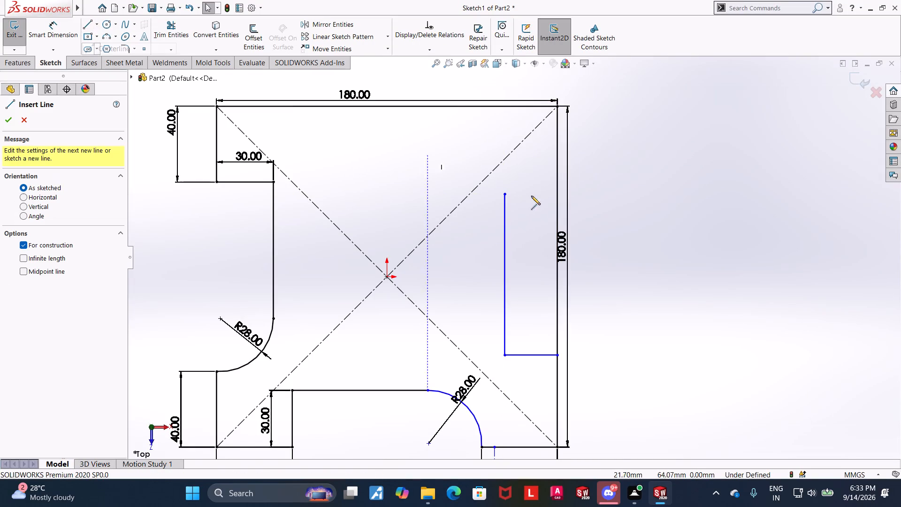
pyautogui.click(504, 192)
pyautogui.click(634, 194)
pyautogui.press('Escape')
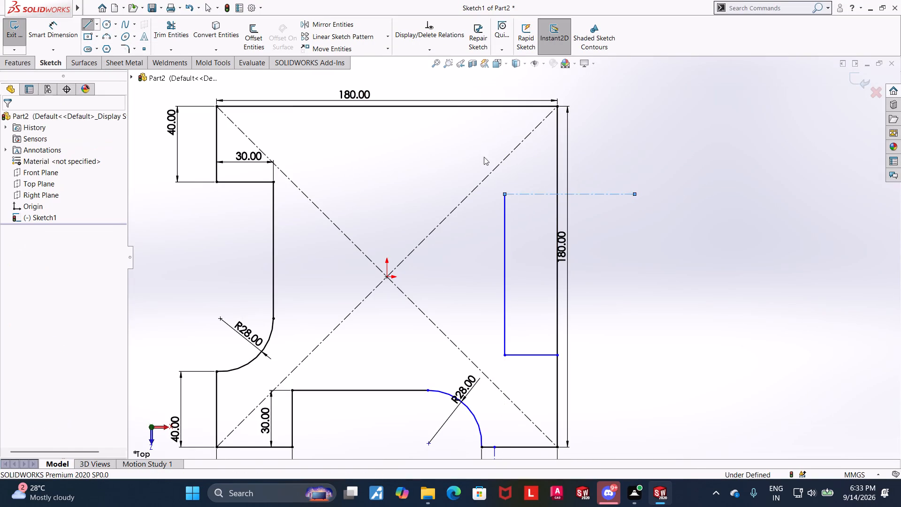
pyautogui.press('Escape')
pyautogui.press('Escape')
# Dimension the distance from the square's top edge to the new horizontal centerline as 40 mm.
pyautogui.click(65, 27)
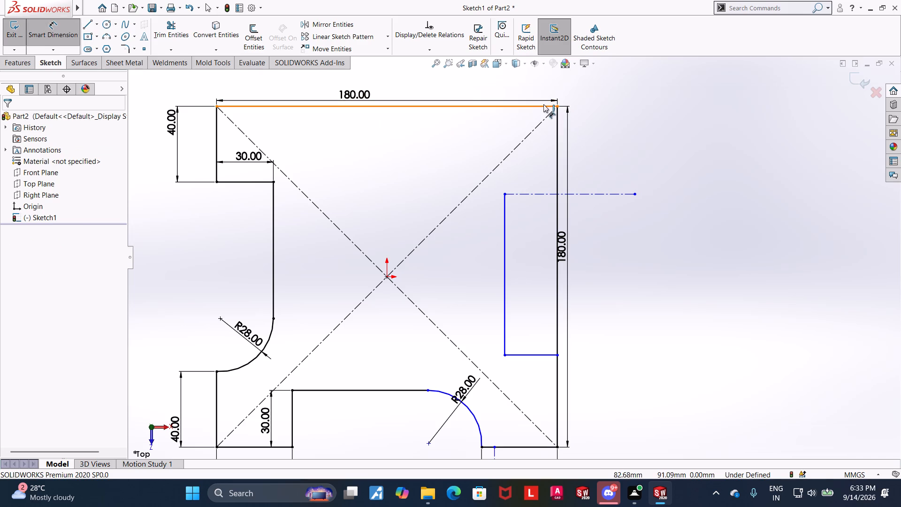
pyautogui.click(543, 104)
pyautogui.click(603, 193)
pyautogui.click(605, 163)
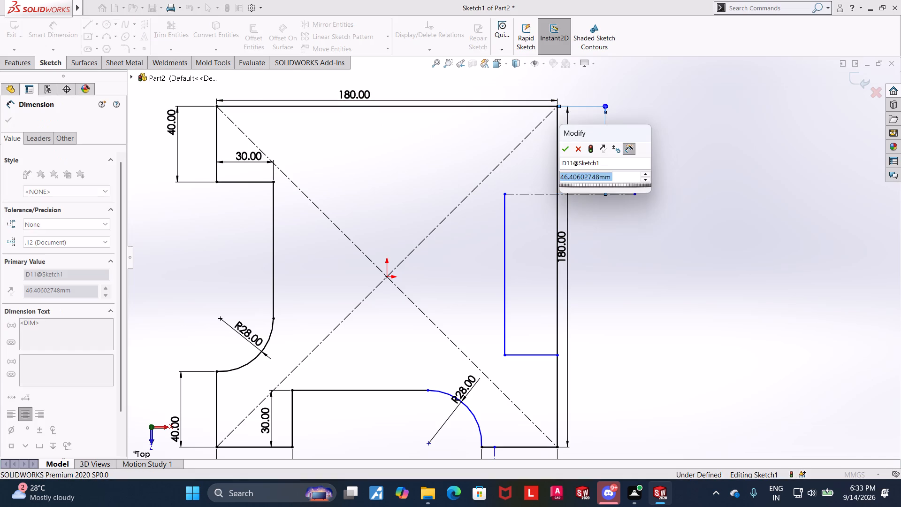
pyautogui.write('40')
pyautogui.press('Return')
pyautogui.press('Escape')
pyautogui.press('Escape')
pyautogui.press('Escape')
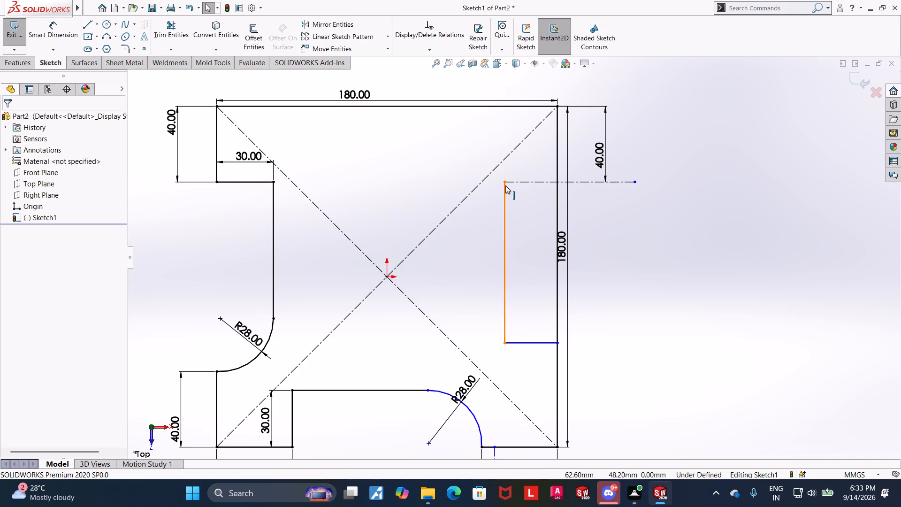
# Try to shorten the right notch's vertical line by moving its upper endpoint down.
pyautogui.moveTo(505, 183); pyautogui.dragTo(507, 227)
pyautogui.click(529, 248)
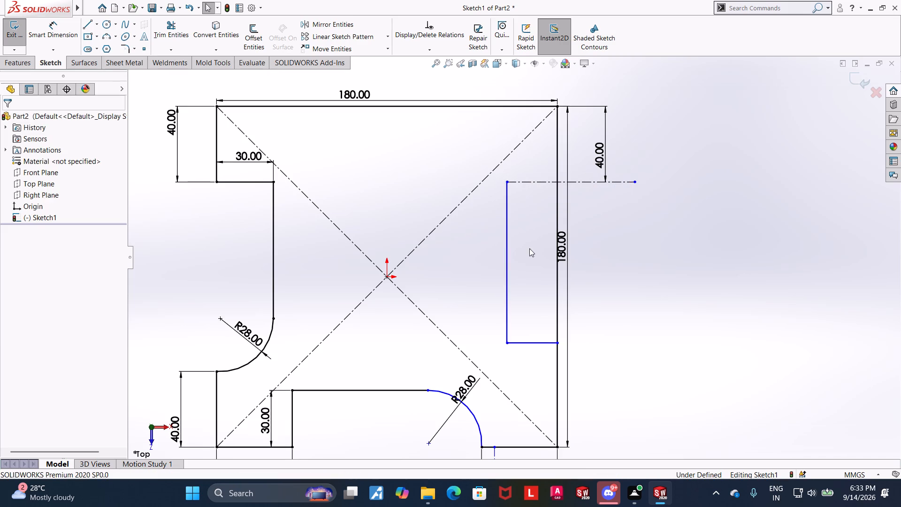
# Trim away the right notch's vertical line, keeping its lower horizontal line and the centerline.
pyautogui.click(166, 33)
pyautogui.moveTo(525, 242); pyautogui.dragTo(507, 237)
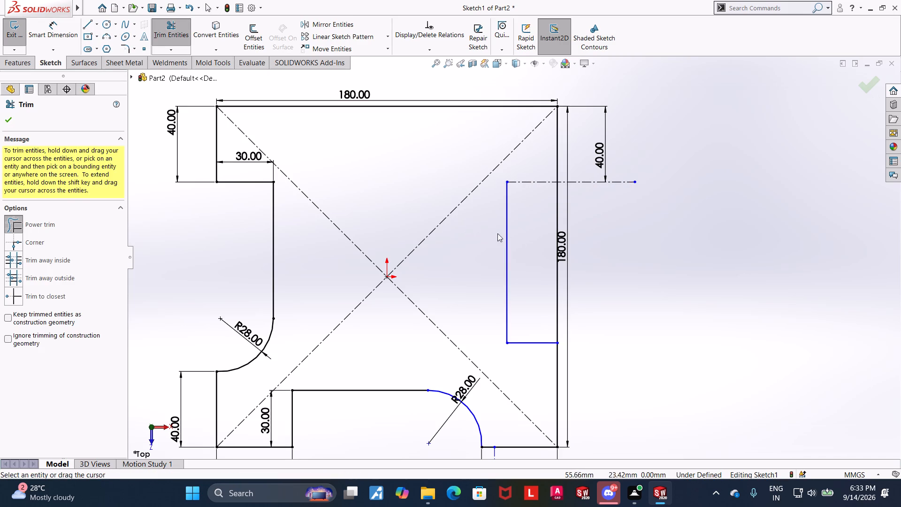
pyautogui.moveTo(521, 232); pyautogui.dragTo(480, 245)
pyautogui.press('Escape')
# Sketch a shorter vertical line up from the right notch's horizontal line's inner end, stopping below the centerline.
pyautogui.click(85, 25)
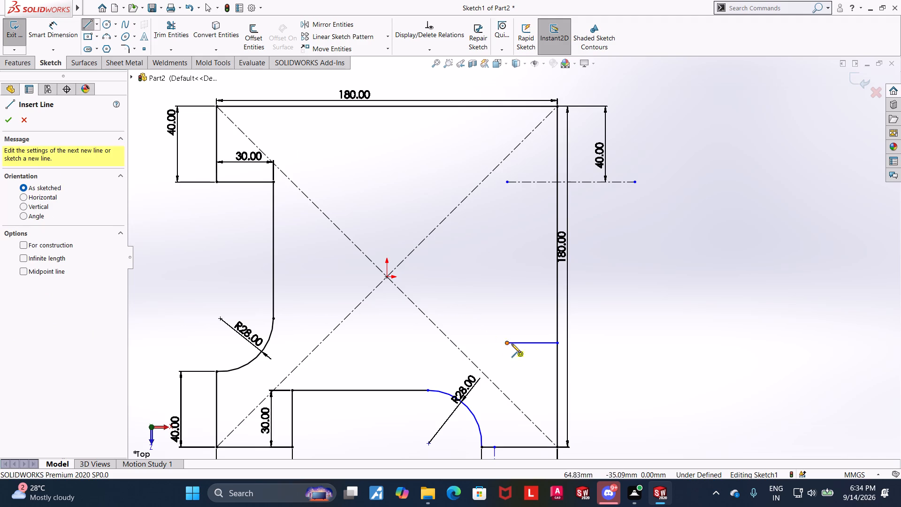
pyautogui.click(507, 342)
pyautogui.click(507, 217)
pyautogui.press('Escape')
pyautogui.press('Escape')
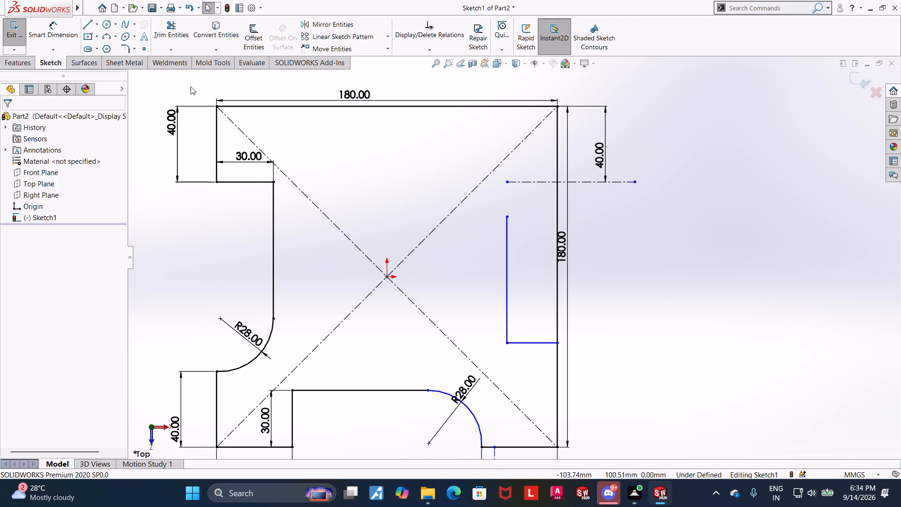
pyautogui.press('Escape')
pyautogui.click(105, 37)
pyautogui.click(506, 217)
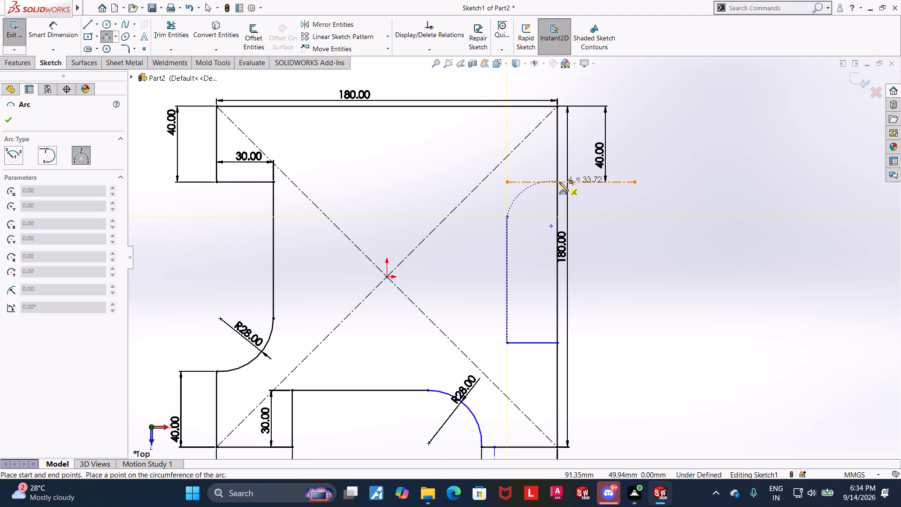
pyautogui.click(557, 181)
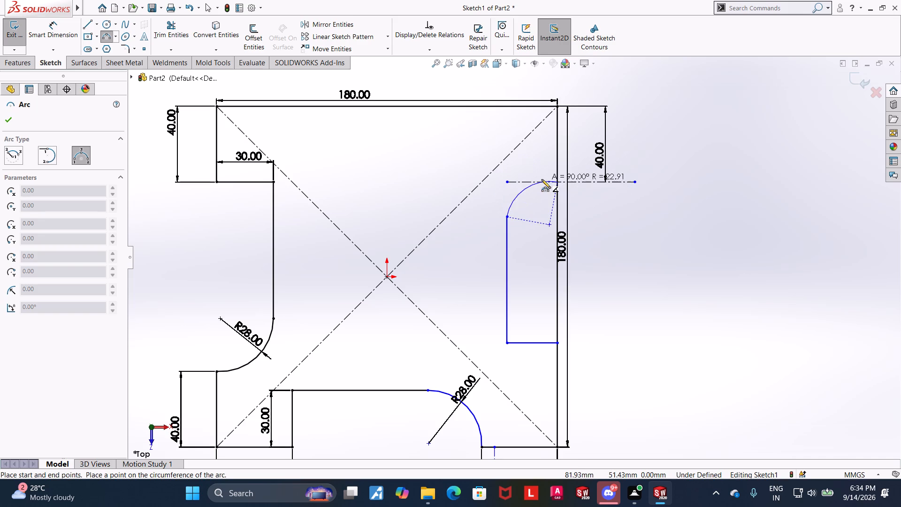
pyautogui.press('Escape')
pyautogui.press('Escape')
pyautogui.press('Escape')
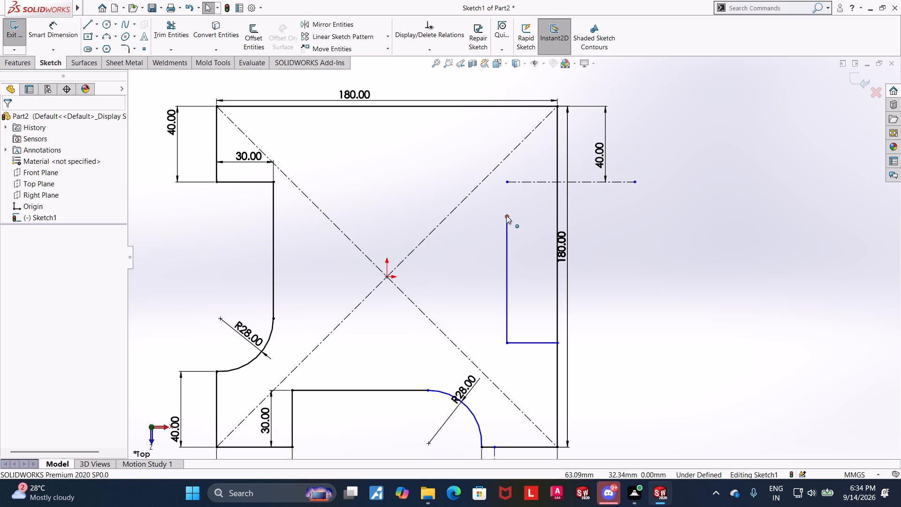
# Shorten the right notch's vertical line by moving its upper endpoint farther below the centerline.
pyautogui.moveTo(506, 215); pyautogui.dragTo(509, 244)
pyautogui.press('Escape')
pyautogui.press('Escape')
# Sketch a three-point arc of about 25.6 mm radius from the right notch's vertical line's upper end to the square's right edge.
pyautogui.click(112, 36)
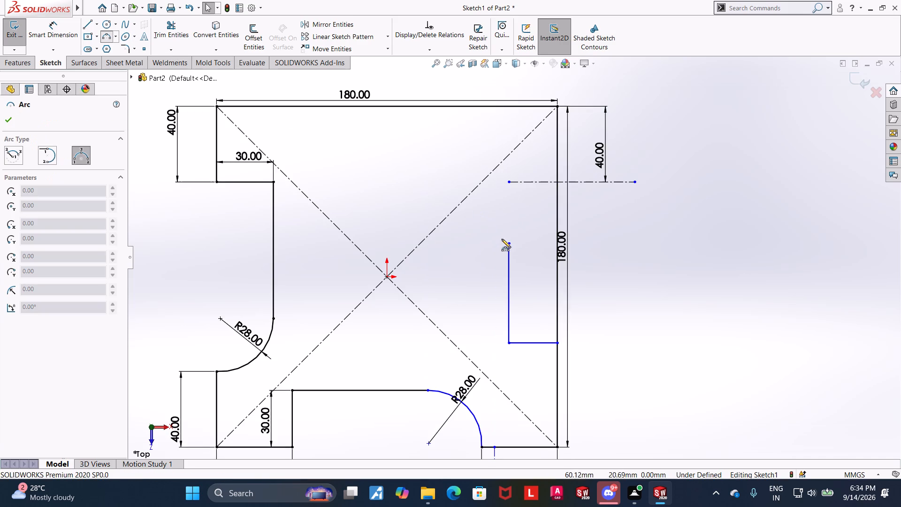
pyautogui.click(508, 243)
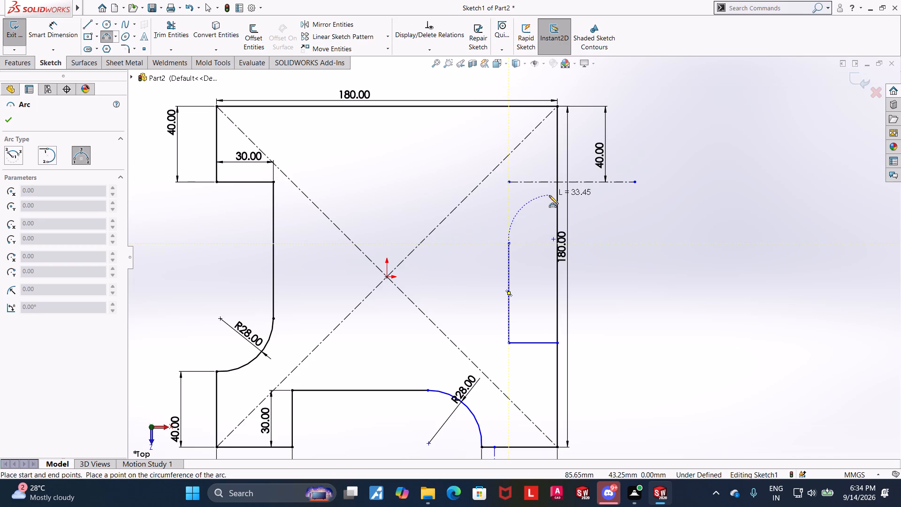
pyautogui.click(556, 195)
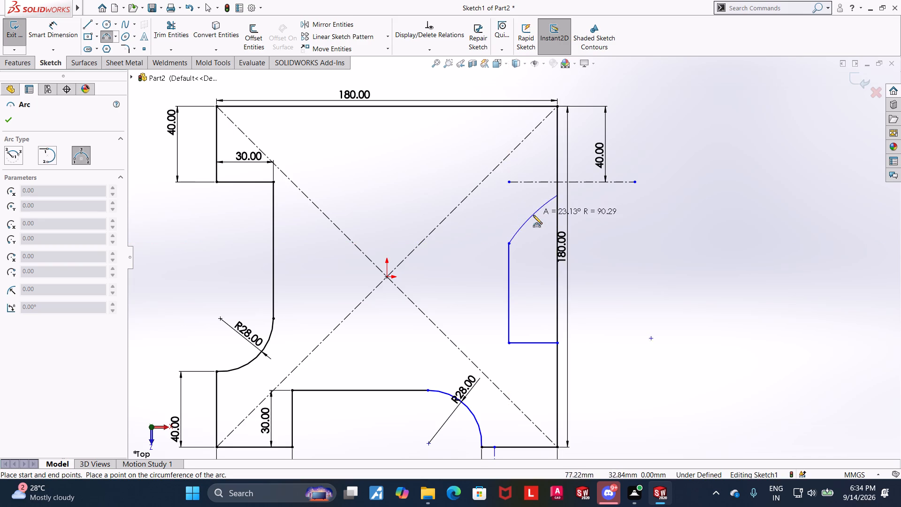
pyautogui.click(533, 205)
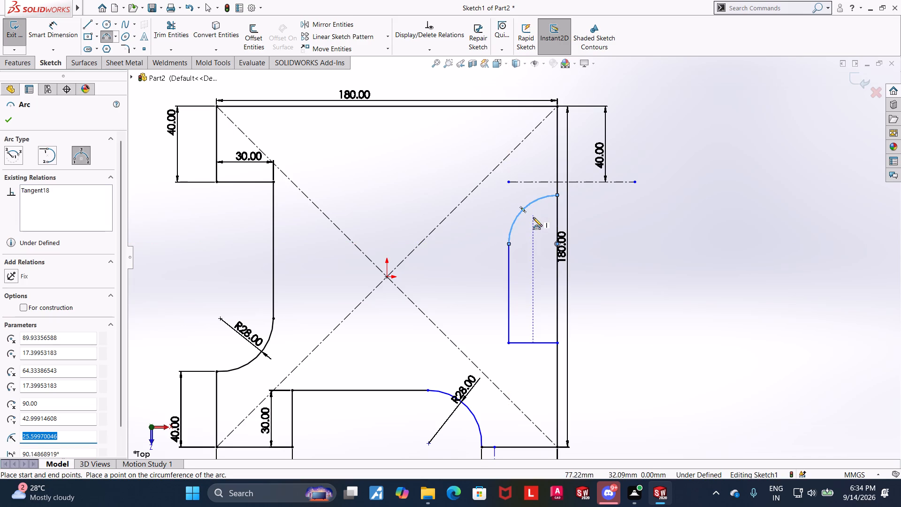
pyautogui.press('Escape')
pyautogui.press('Escape')
pyautogui.press('Escape')
# Delete the horizontal construction centerline above the right notch together with its dimension.
pyautogui.click(548, 184)
pyautogui.press('Delete')
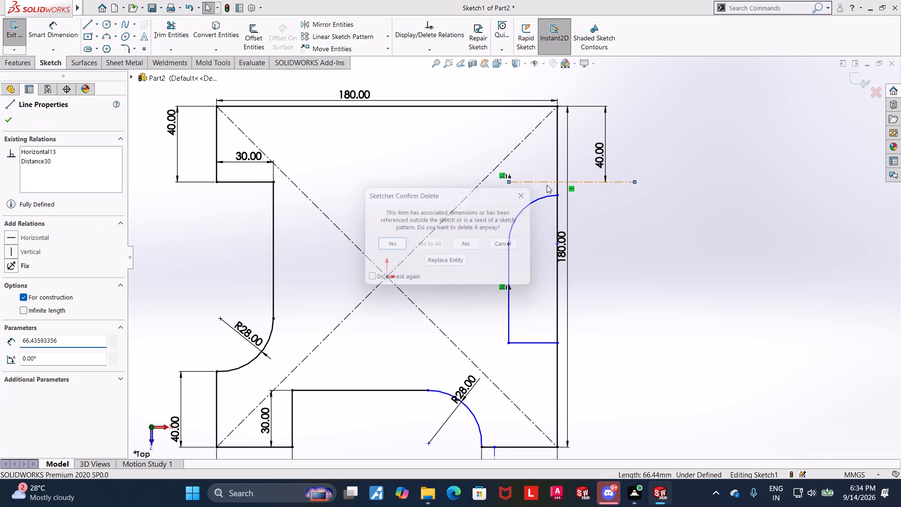
pyautogui.click(397, 242)
pyautogui.press('Escape')
pyautogui.press('Escape')
pyautogui.press('Escape')
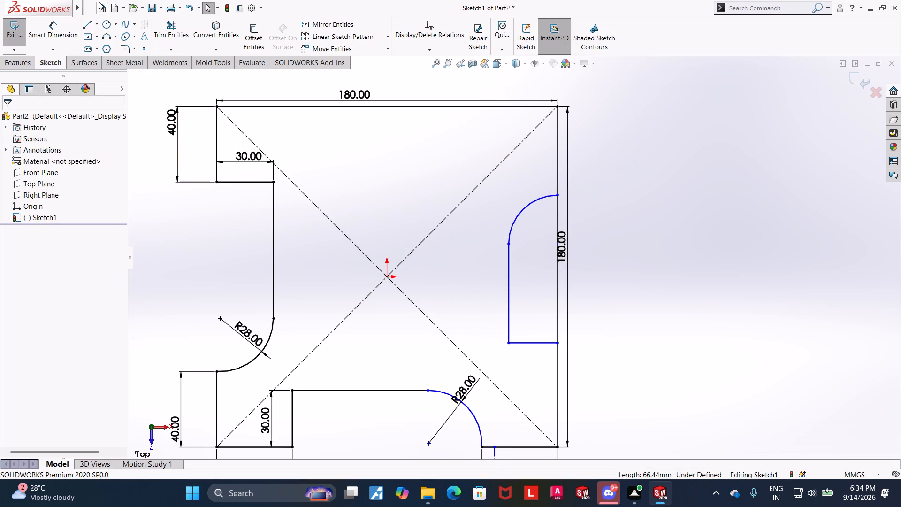
# Dimension the right notch arc's upper endpoint 40 mm below the square's top edge.
pyautogui.click(73, 27)
pyautogui.scroll(-4, 538, 240)
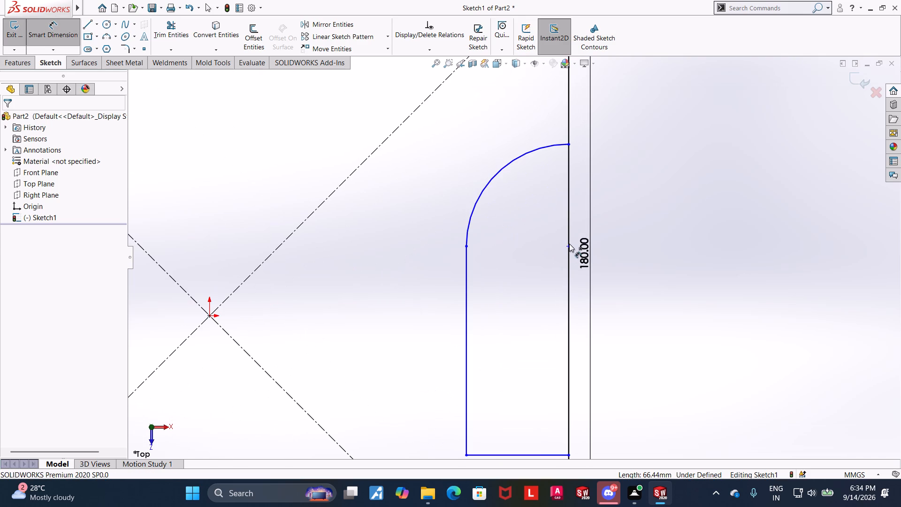
pyautogui.click(568, 145)
pyautogui.scroll(5, 568, 145)
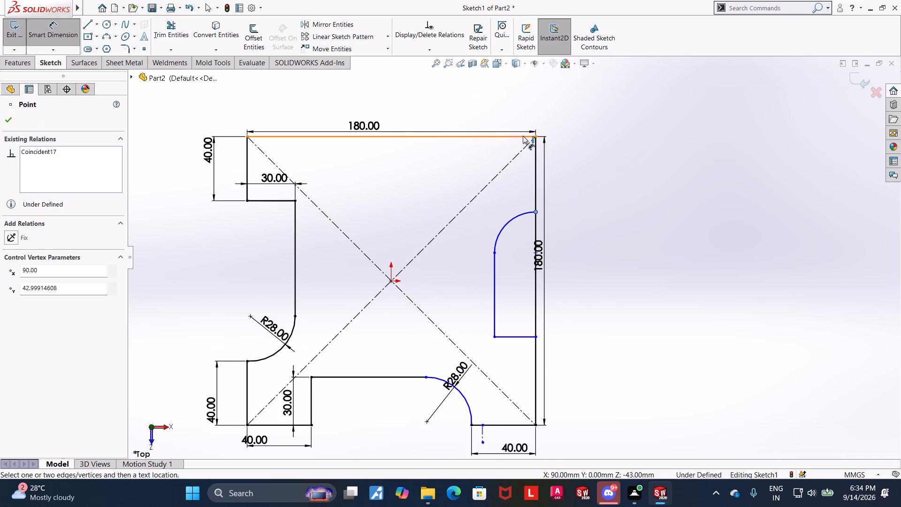
pyautogui.click(522, 136)
pyautogui.click(567, 160)
pyautogui.write('40')
pyautogui.press('Return')
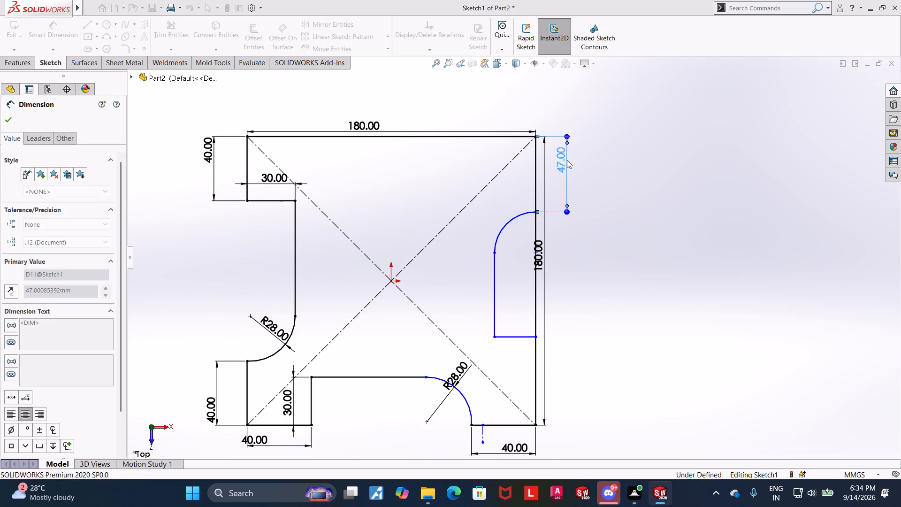
pyautogui.press('Escape')
pyautogui.press('Escape')
# Dimension the right notch's lower horizontal line 40 mm above the square's bottom edge.
pyautogui.click(53, 28)
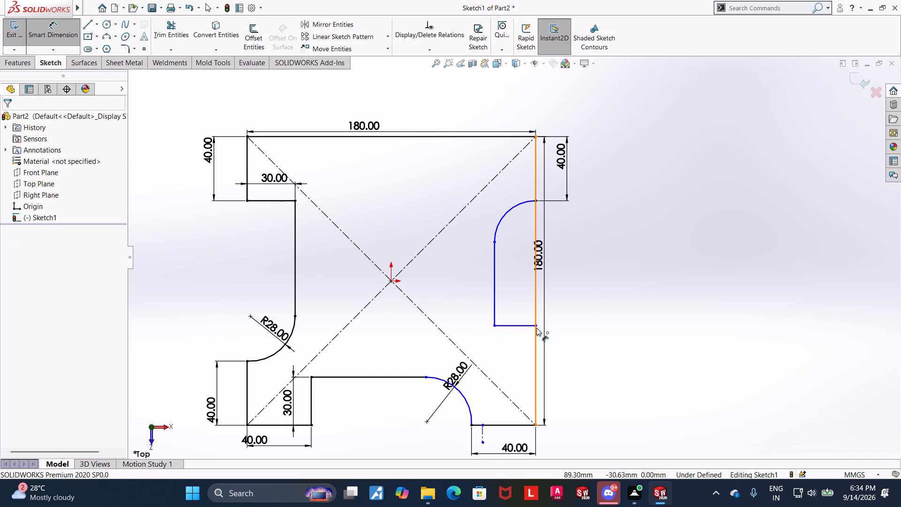
pyautogui.click(525, 324)
pyautogui.click(520, 426)
pyautogui.click(586, 398)
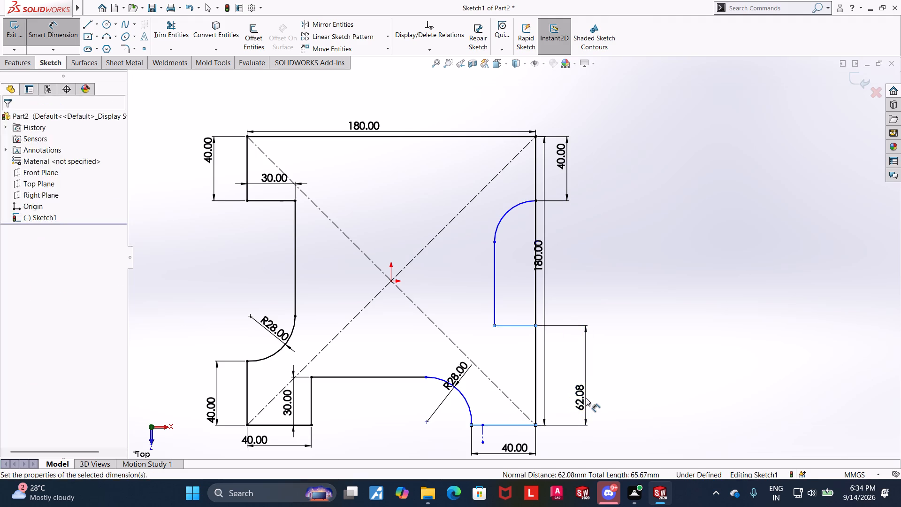
pyautogui.press('5')
pyautogui.press('BackSpace')
pyautogui.write('40')
pyautogui.press('Return')
pyautogui.press('Escape')
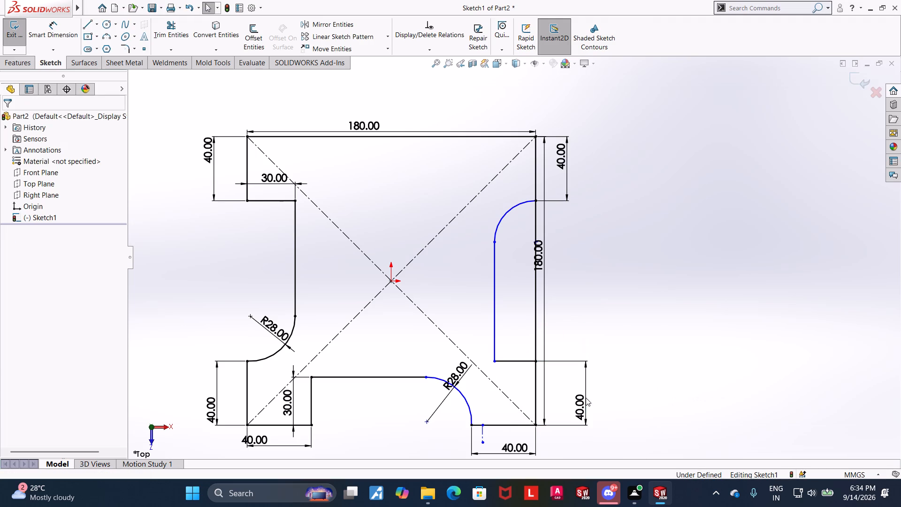
pyautogui.press('Escape')
pyautogui.press('Escape')
# Dimension the right notch's lower horizontal line to a length of 30 mm.
pyautogui.click(47, 33)
pyautogui.click(514, 361)
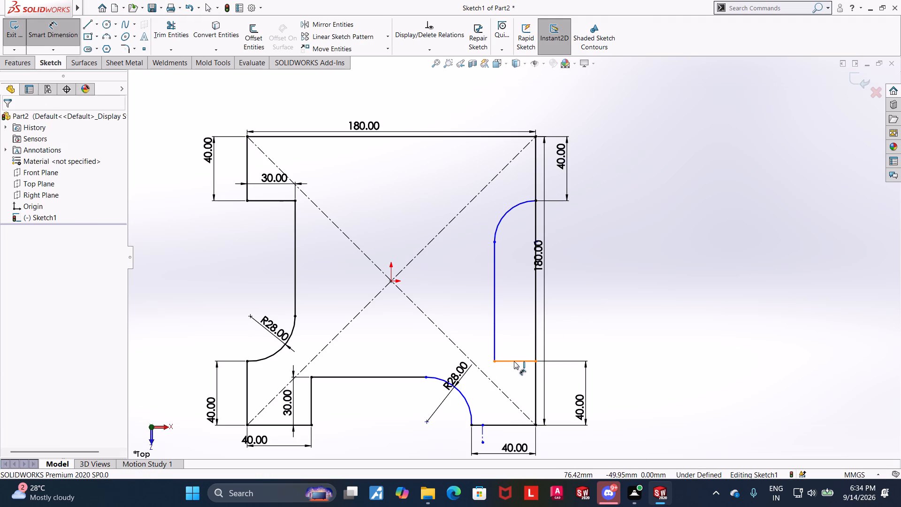
pyautogui.click(512, 381)
pyautogui.write('30')
pyautogui.press('Return')
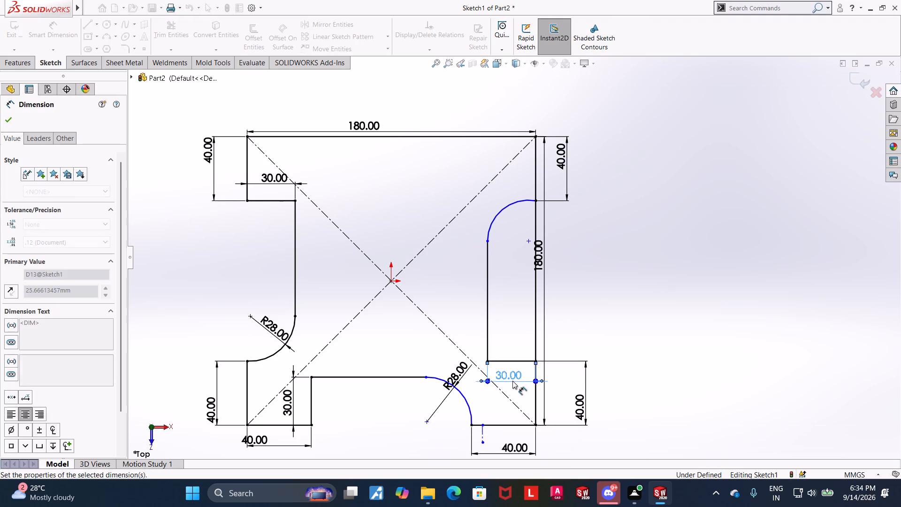
pyautogui.press('Escape')
pyautogui.press('Escape')
# Dimension the right notch's arc to a radius of 28 mm.
pyautogui.click(49, 29)
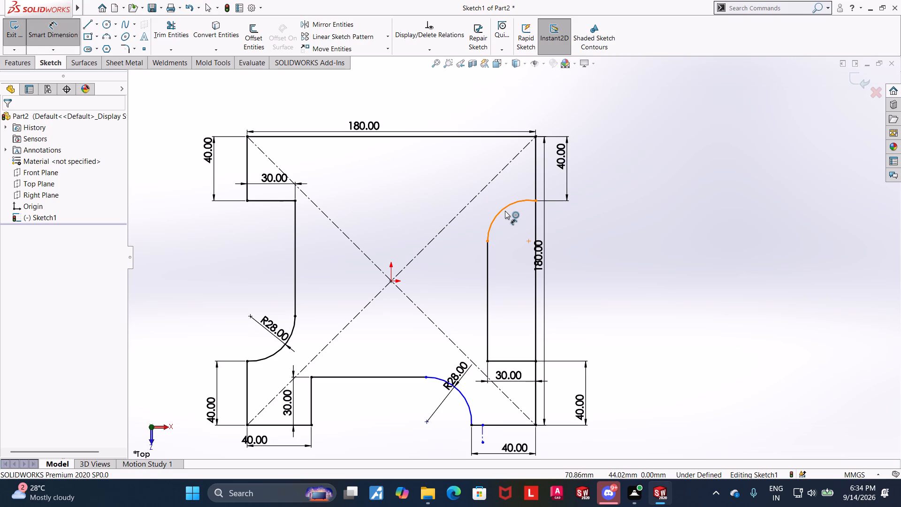
pyautogui.click(505, 211)
pyautogui.click(496, 202)
pyautogui.write('28')
pyautogui.press('Return')
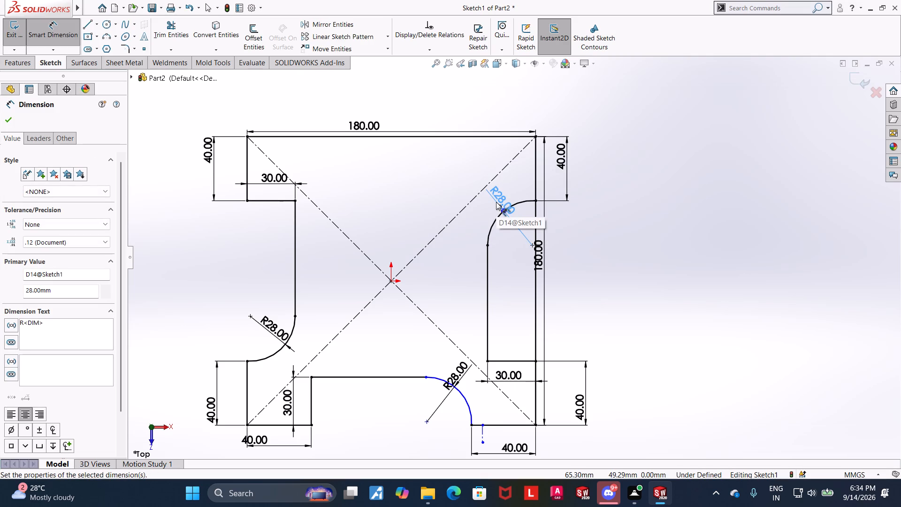
pyautogui.press('Escape')
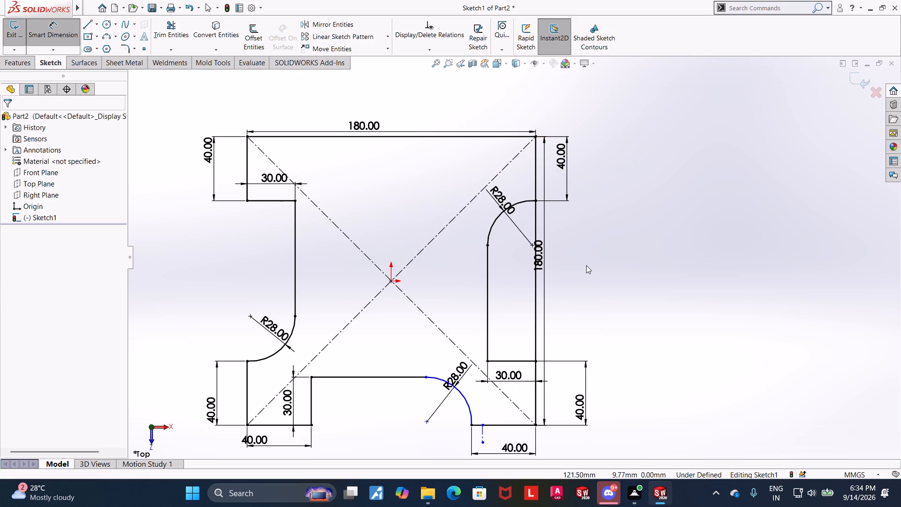
pyautogui.press('Escape')
# Trim away the square's right edge segment across the opening of the right notch.
pyautogui.click(178, 29)
pyautogui.scroll(-3, 547, 302)
pyautogui.moveTo(540, 301); pyautogui.dragTo(518, 298)
pyautogui.scroll(5, 513, 292)
pyautogui.press('Escape')
pyautogui.press('Escape')
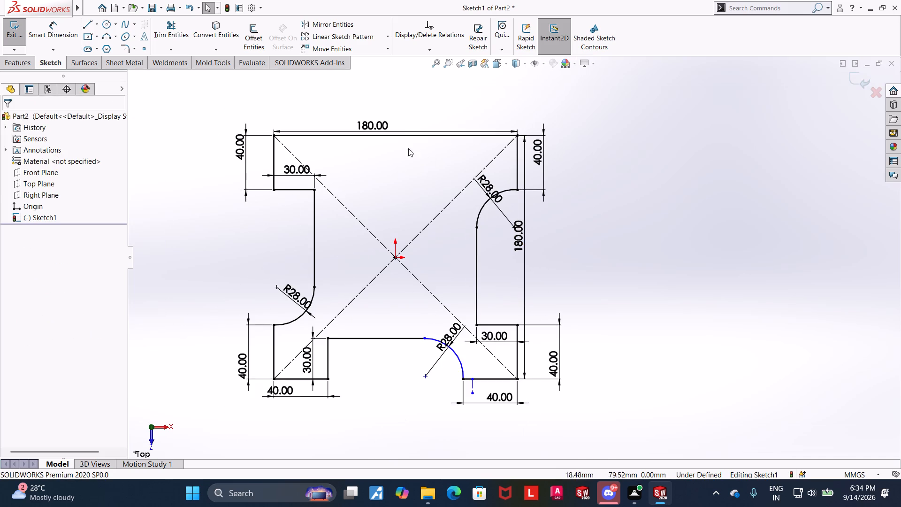
# Sketch a vertical line about 25 mm down from the top edge's right part, continuing with a horizontal line about 84 mm to the left.
pyautogui.scroll(-2, 412, 133)
pyautogui.click(89, 26)
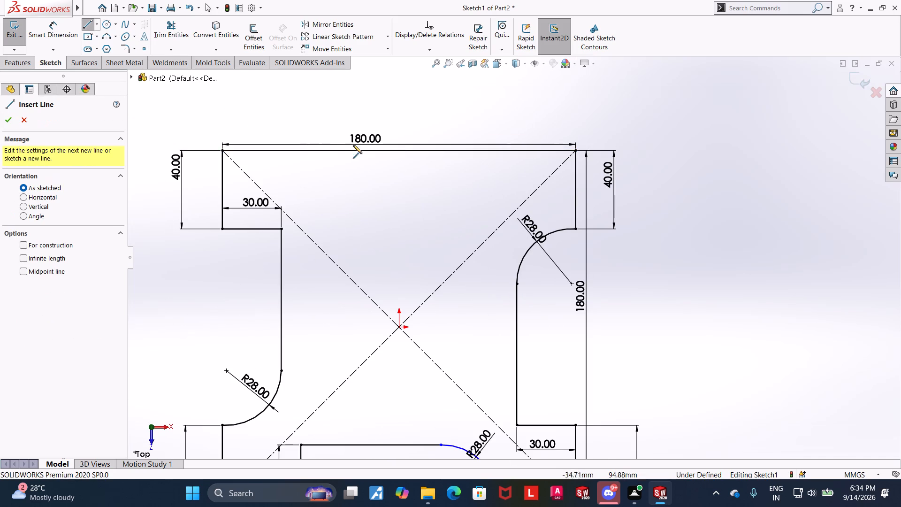
pyautogui.click(509, 150)
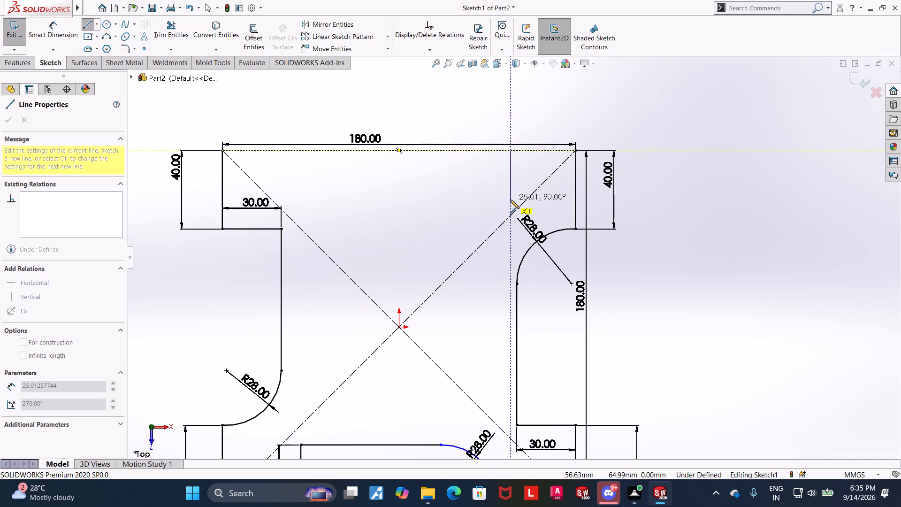
pyautogui.click(510, 200)
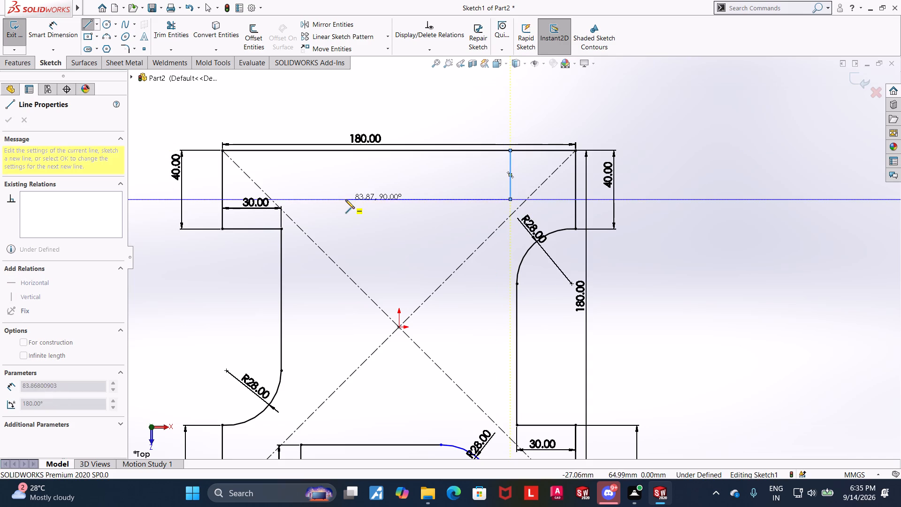
pyautogui.click(345, 200)
pyautogui.press('Escape')
pyautogui.press('Escape')
pyautogui.press('Escape')
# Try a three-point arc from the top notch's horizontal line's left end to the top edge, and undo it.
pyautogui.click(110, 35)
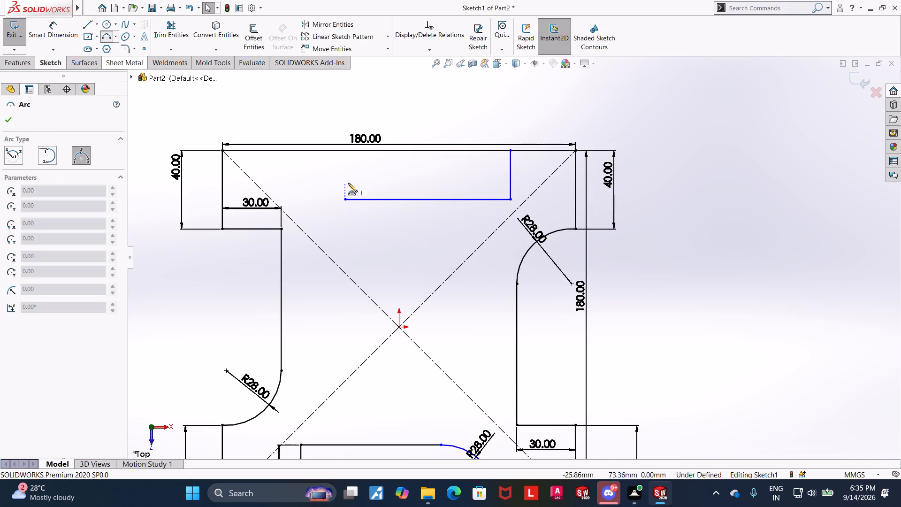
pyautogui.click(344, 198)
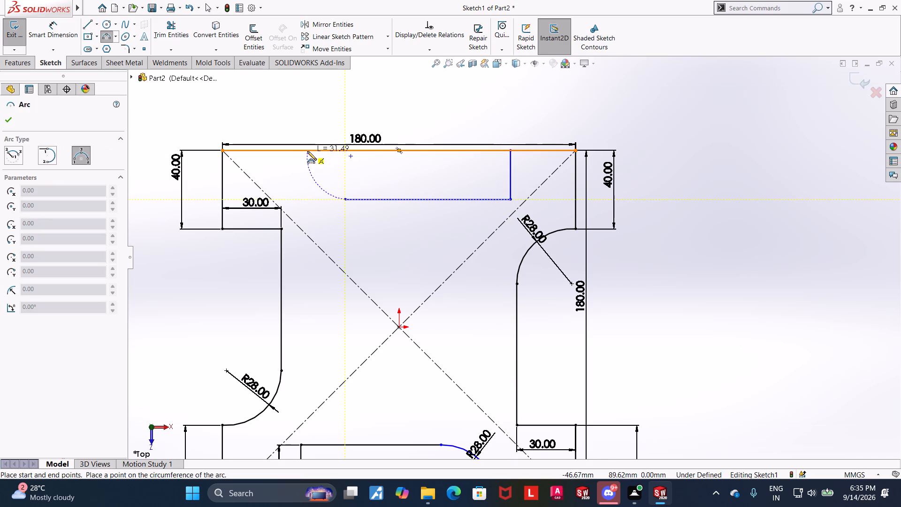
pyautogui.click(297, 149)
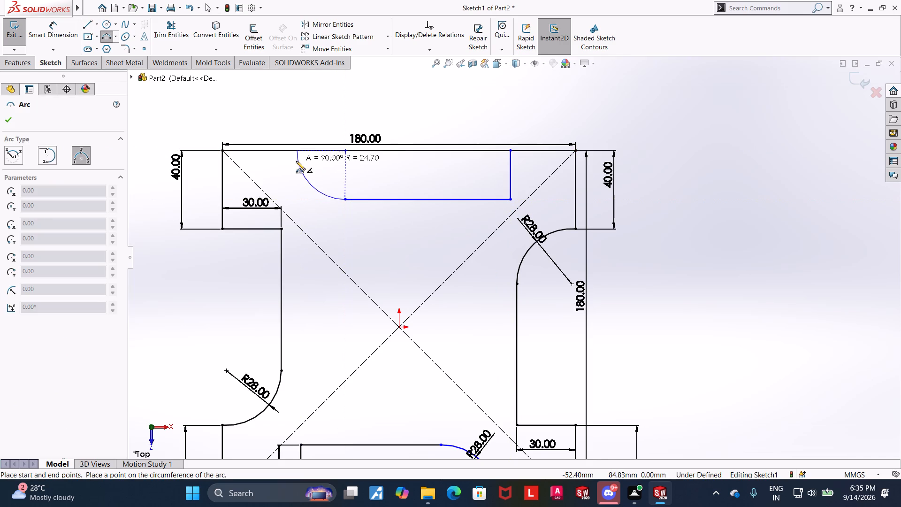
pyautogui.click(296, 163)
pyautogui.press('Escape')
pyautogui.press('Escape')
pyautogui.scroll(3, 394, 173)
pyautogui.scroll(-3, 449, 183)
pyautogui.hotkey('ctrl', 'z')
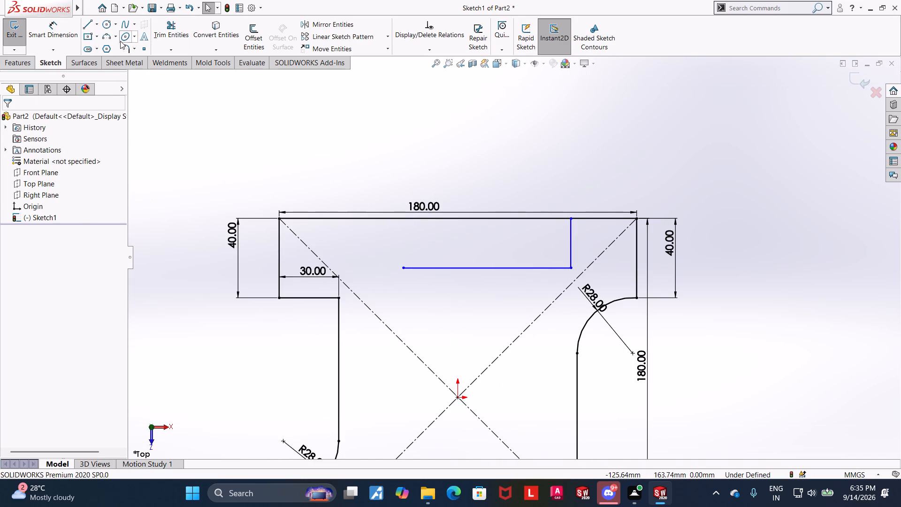
# Sketch a three-point arc of about 25 mm radius from the top notch's horizontal line's left end to the square's top edge.
pyautogui.click(107, 36)
pyautogui.click(404, 267)
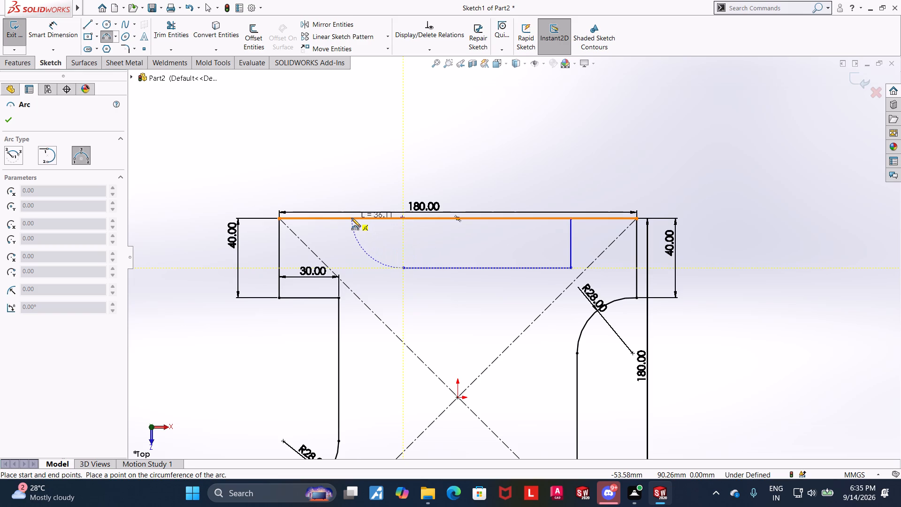
pyautogui.click(352, 218)
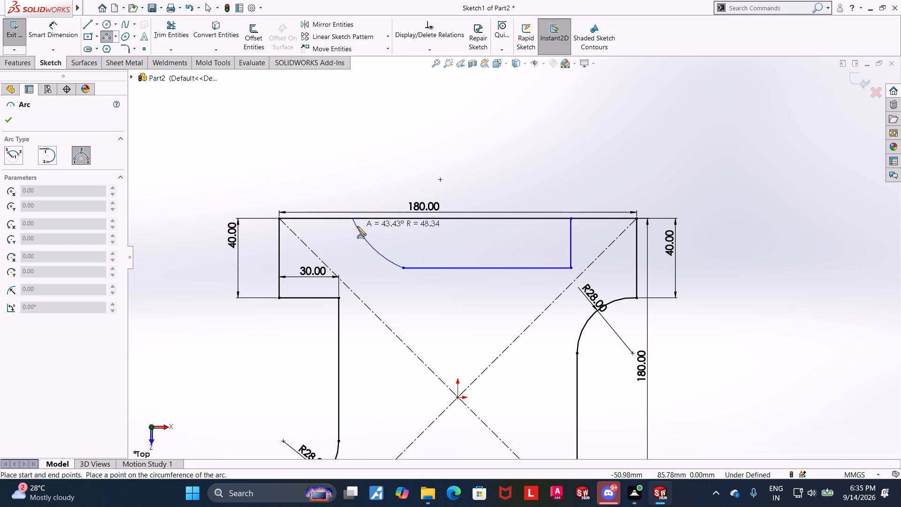
pyautogui.click(355, 232)
pyautogui.press('Escape')
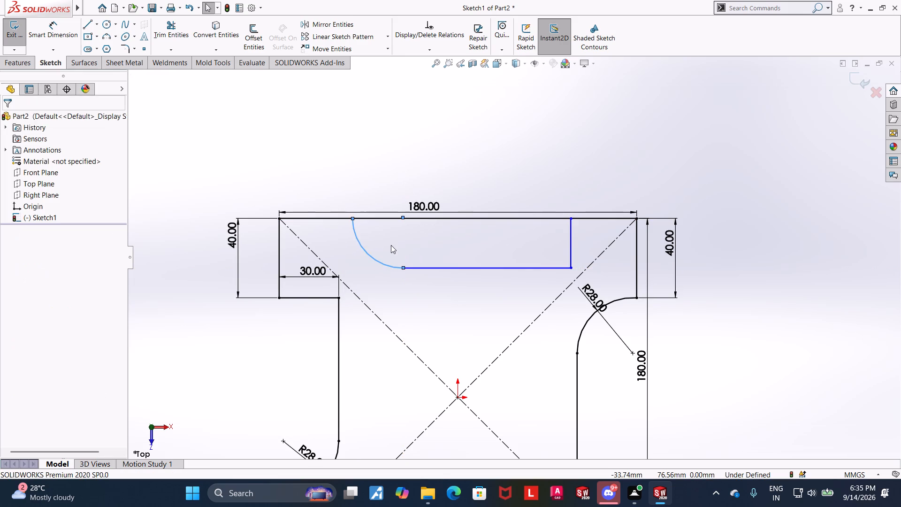
pyautogui.press('Escape')
pyautogui.press('Escape')
pyautogui.press('Escape')
# Dimension the top notch's arc to a radius of 28 mm.
pyautogui.click(53, 30)
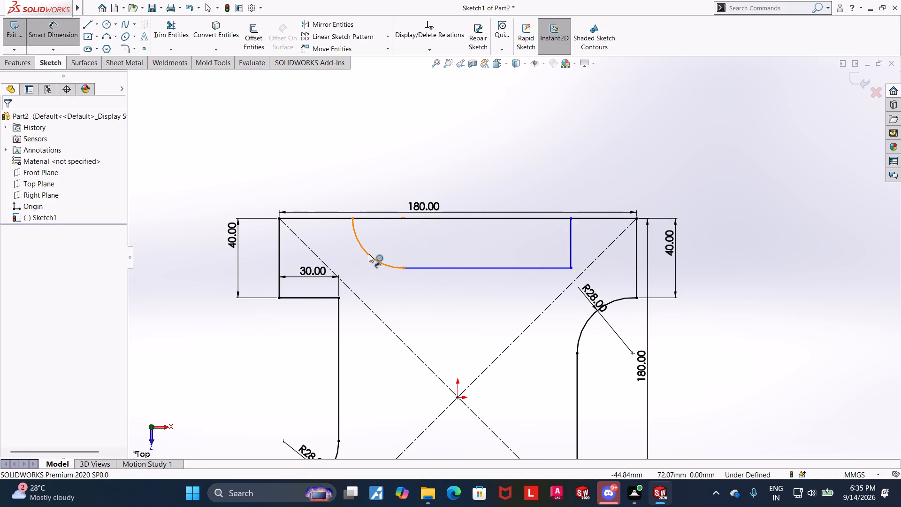
pyautogui.click(369, 254)
pyautogui.click(378, 245)
pyautogui.write('28')
pyautogui.press('Return')
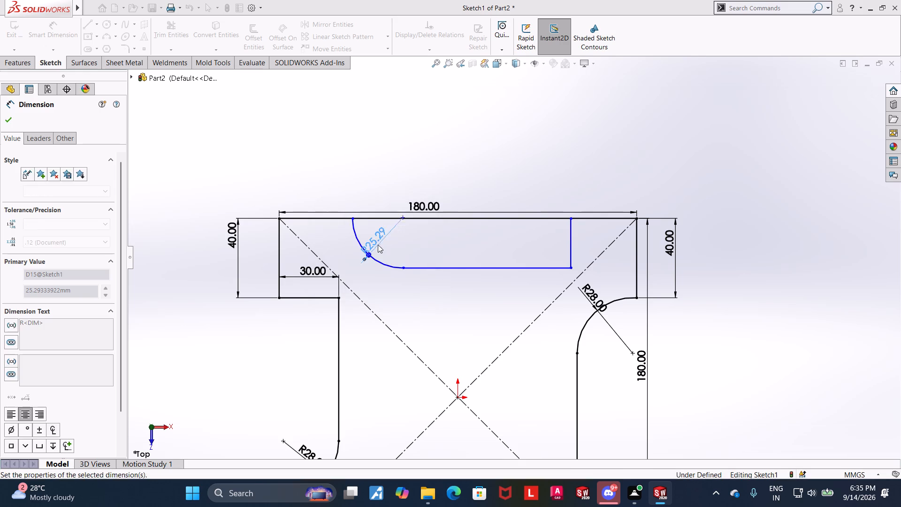
pyautogui.press('Escape')
pyautogui.press('Escape')
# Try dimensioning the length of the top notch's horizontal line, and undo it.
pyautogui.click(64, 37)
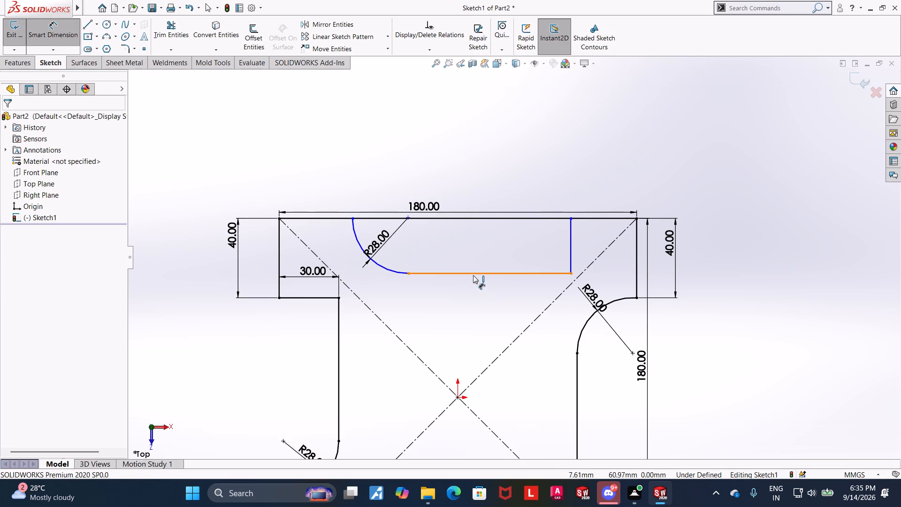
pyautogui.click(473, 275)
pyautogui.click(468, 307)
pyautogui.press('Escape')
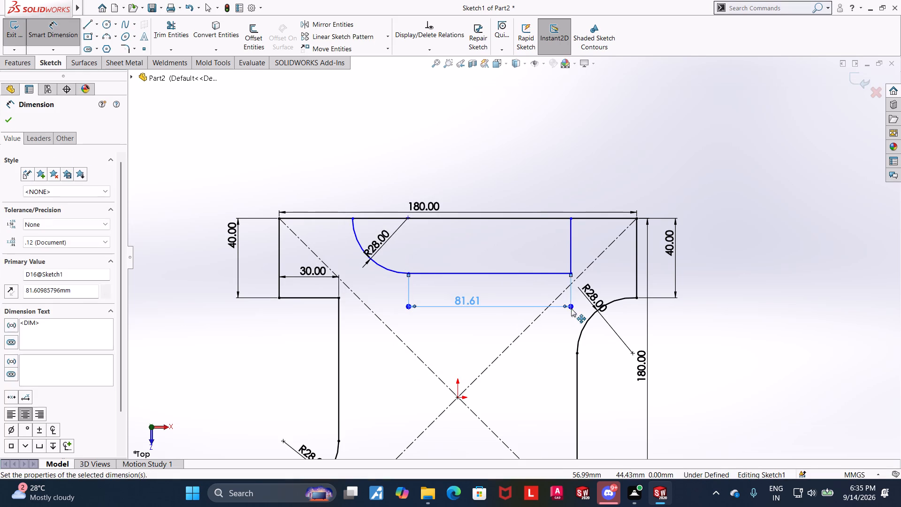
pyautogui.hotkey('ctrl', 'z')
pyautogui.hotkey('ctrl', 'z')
# Dimension the top notch arc's upper endpoint 40 mm from the square's left edge.
pyautogui.click(59, 27)
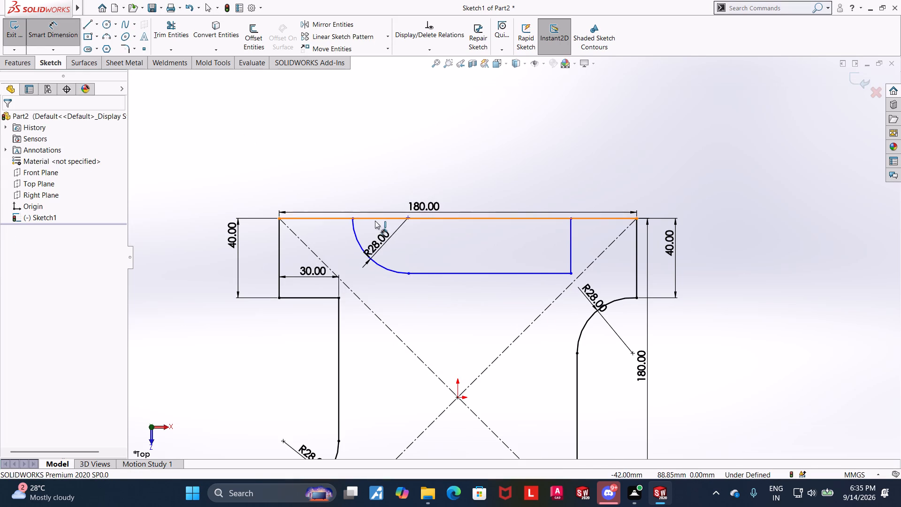
pyautogui.click(354, 220)
pyautogui.click(281, 235)
pyautogui.click(303, 183)
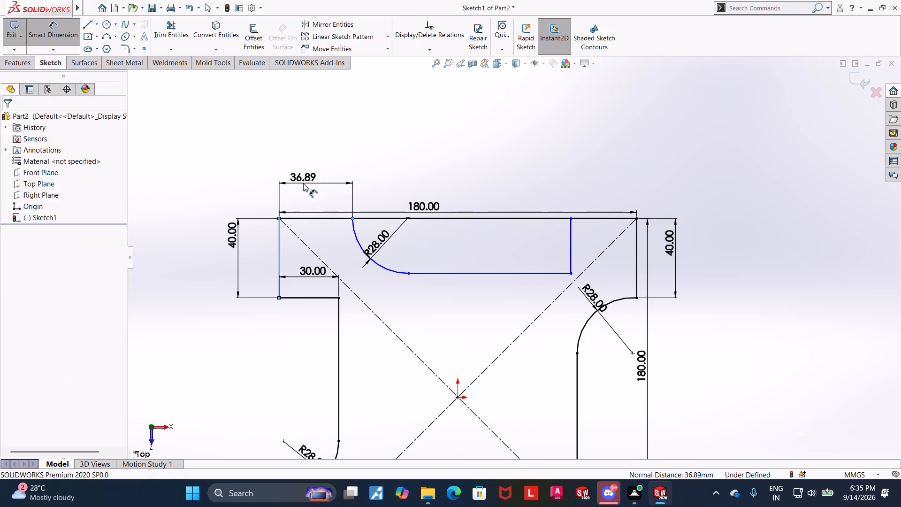
pyautogui.write('40')
pyautogui.press('Return')
pyautogui.press('Escape')
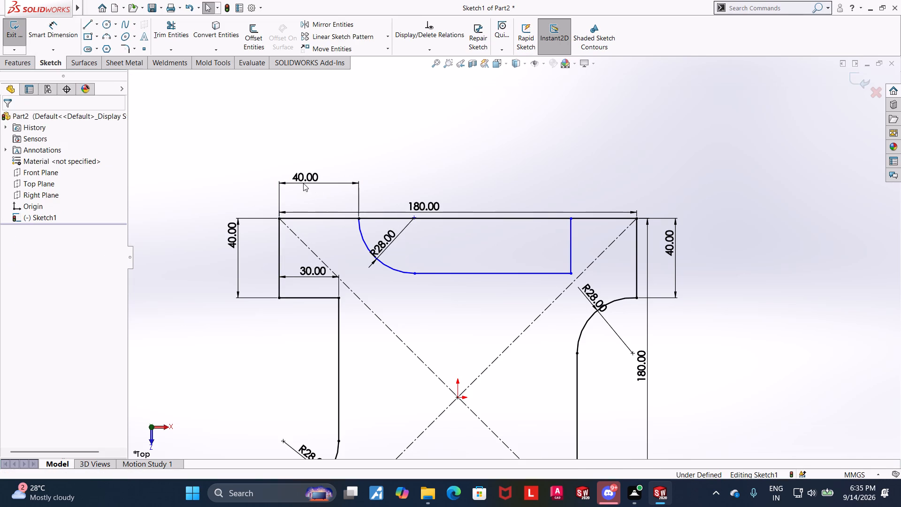
# Dimension the top notch's vertical line 40 mm from the square's right edge.
pyautogui.press('Escape')
pyautogui.press('Escape')
pyautogui.click(54, 34)
pyautogui.click(573, 230)
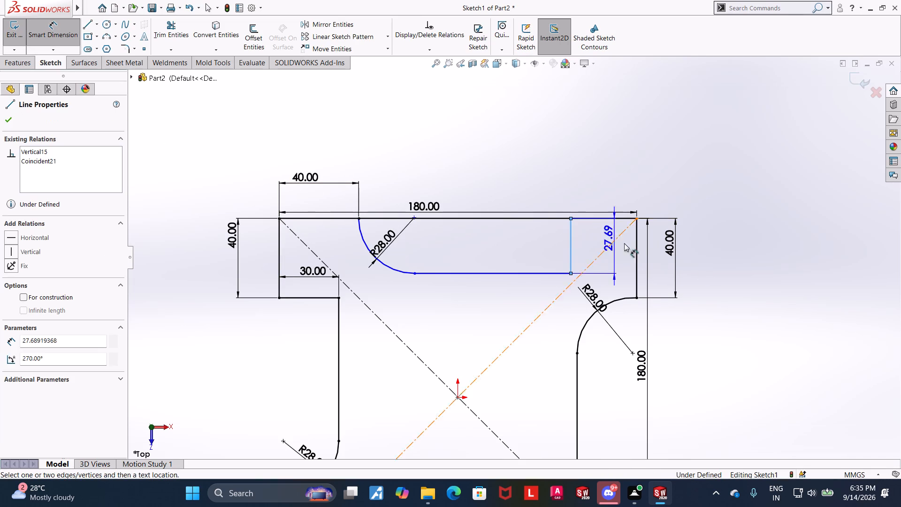
pyautogui.click(638, 247)
pyautogui.click(612, 183)
pyautogui.write('40')
pyautogui.press('Return')
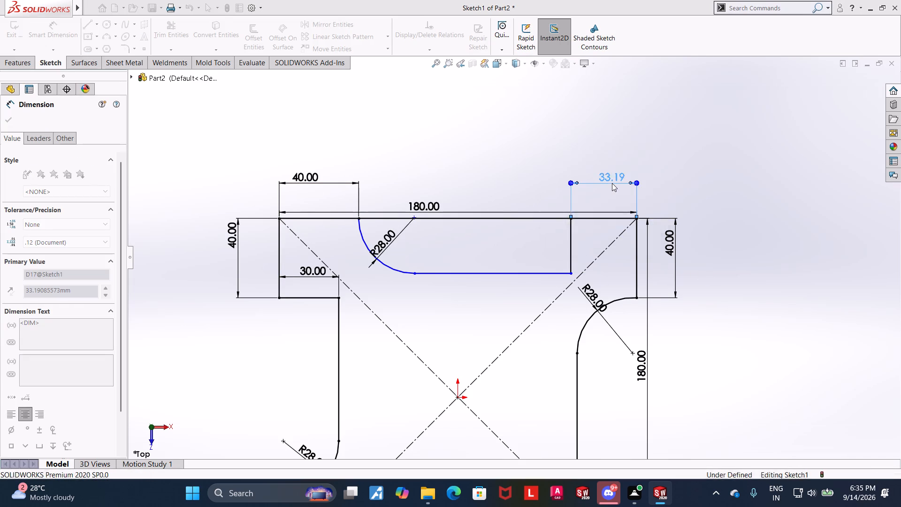
pyautogui.press('Escape')
pyautogui.press('Escape')
# Dimension the length of the top notch's vertical line to 30 mm.
pyautogui.click(56, 39)
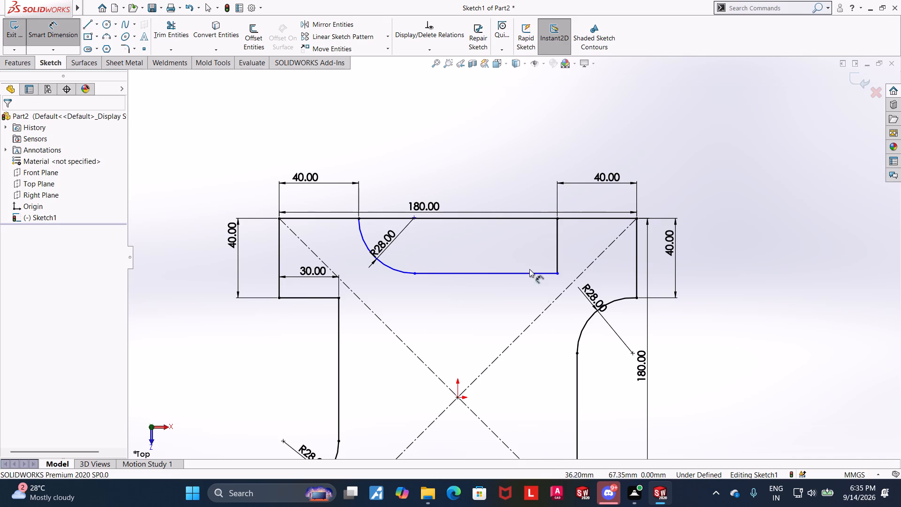
pyautogui.click(555, 250)
pyautogui.click(573, 251)
pyautogui.write('30')
pyautogui.press('Return')
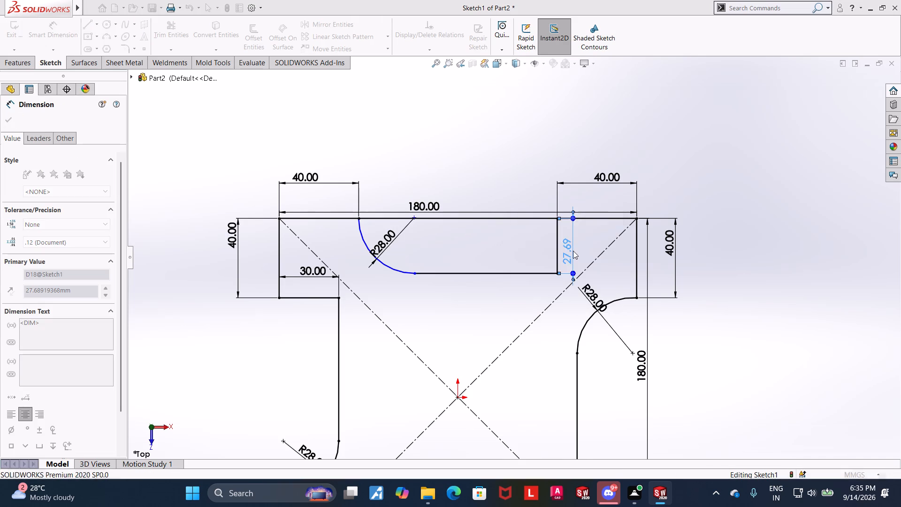
pyautogui.press('Escape')
pyautogui.press('Escape')
# Delete the top notch arc's radius dimension and trim away the arc.
pyautogui.scroll(3, 451, 255)
pyautogui.scroll(-5, 450, 253)
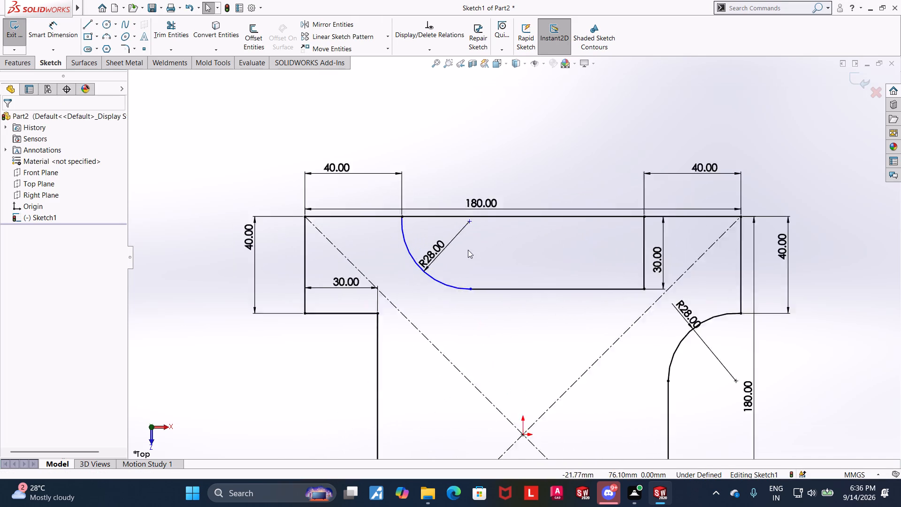
pyautogui.rightClick(441, 244)
pyautogui.click(475, 368)
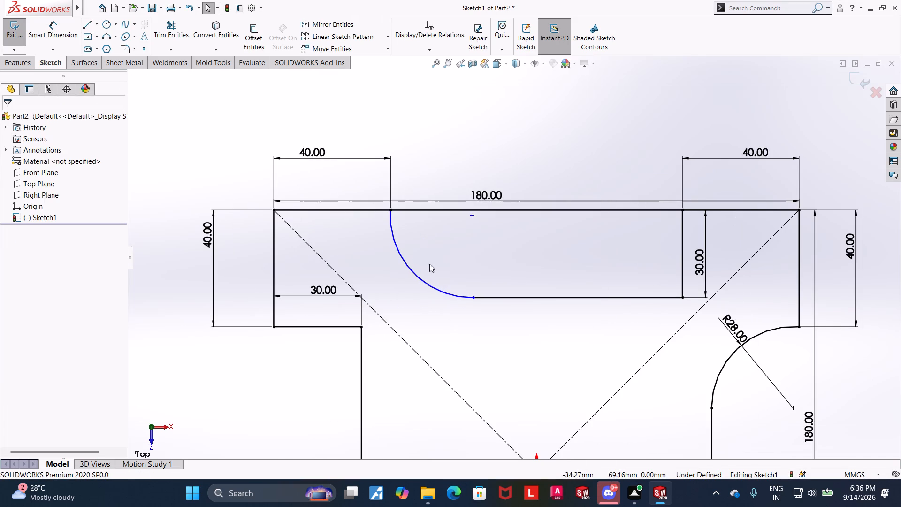
pyautogui.click(183, 23)
pyautogui.moveTo(429, 268); pyautogui.dragTo(393, 291)
pyautogui.press('Escape')
pyautogui.press('Escape')
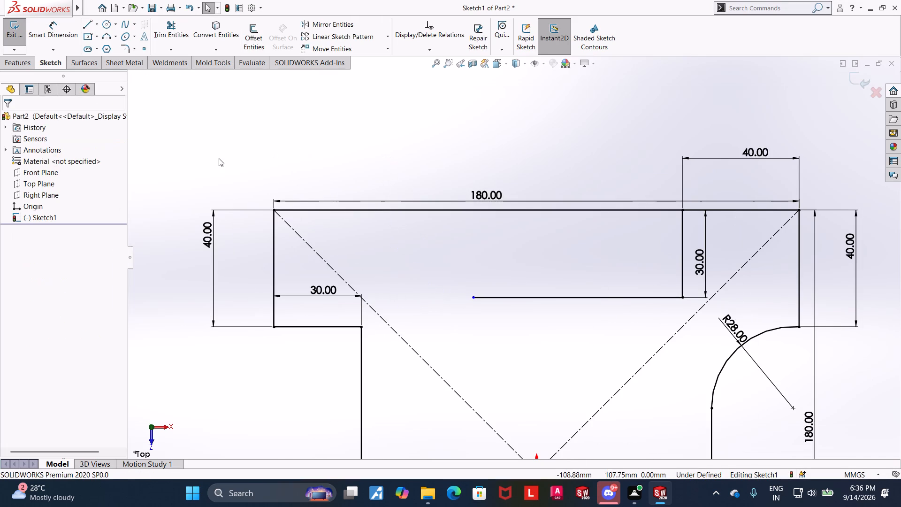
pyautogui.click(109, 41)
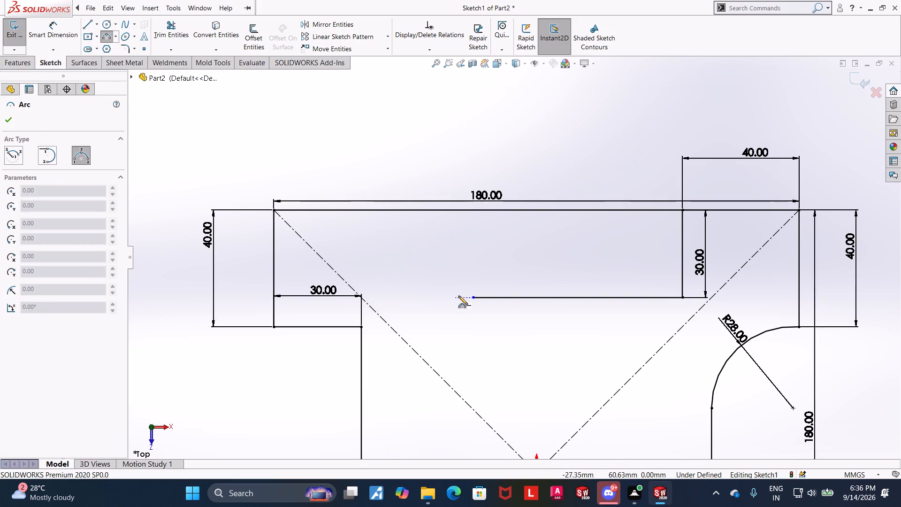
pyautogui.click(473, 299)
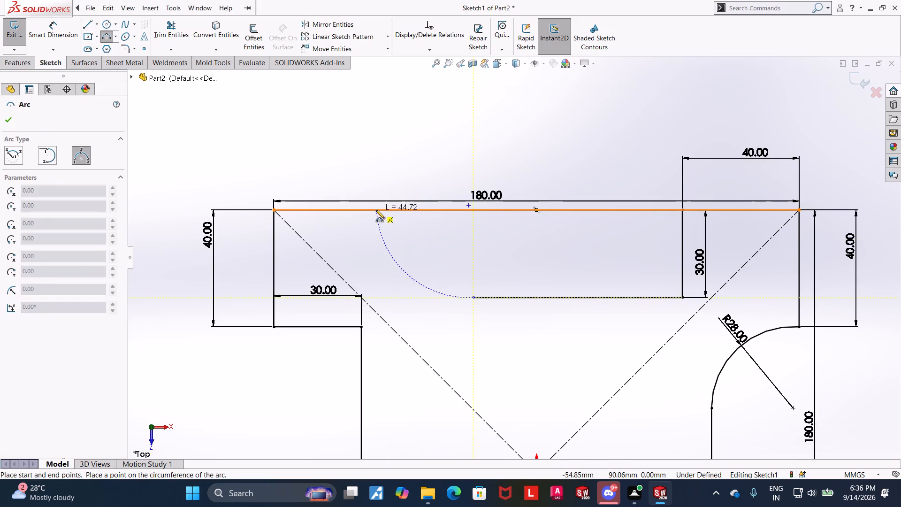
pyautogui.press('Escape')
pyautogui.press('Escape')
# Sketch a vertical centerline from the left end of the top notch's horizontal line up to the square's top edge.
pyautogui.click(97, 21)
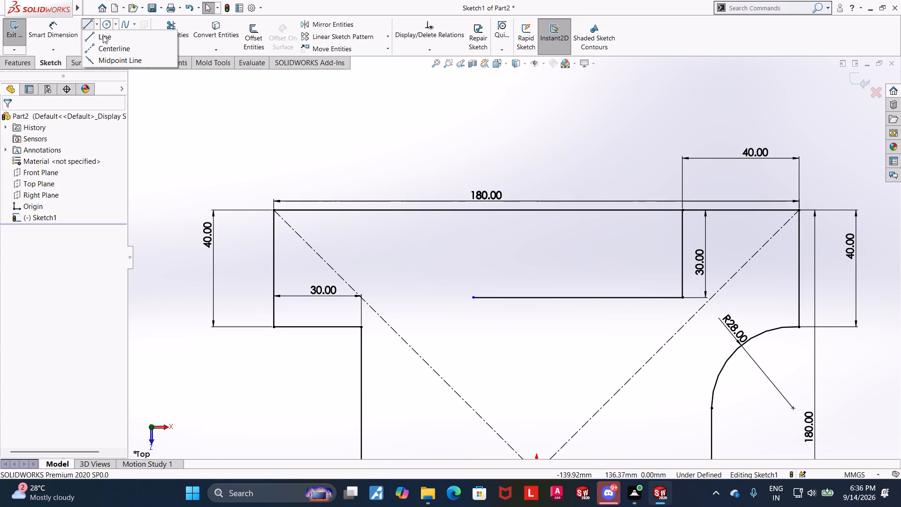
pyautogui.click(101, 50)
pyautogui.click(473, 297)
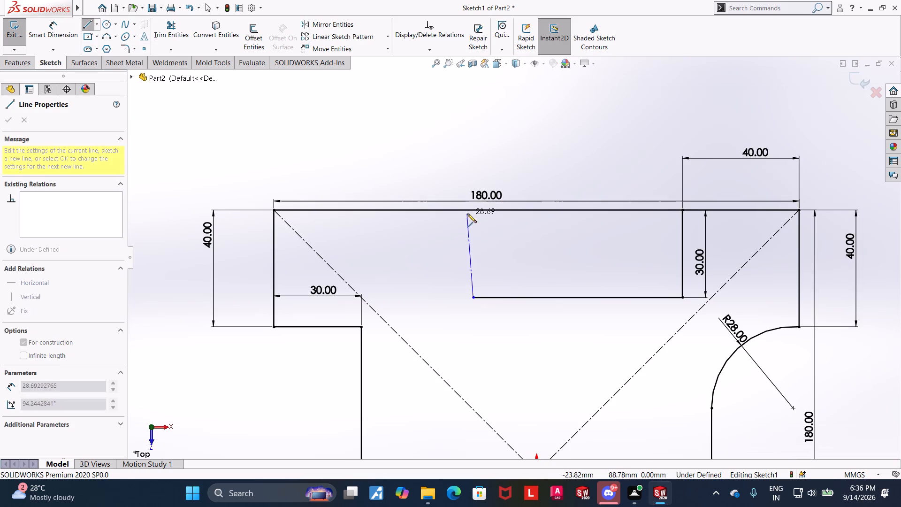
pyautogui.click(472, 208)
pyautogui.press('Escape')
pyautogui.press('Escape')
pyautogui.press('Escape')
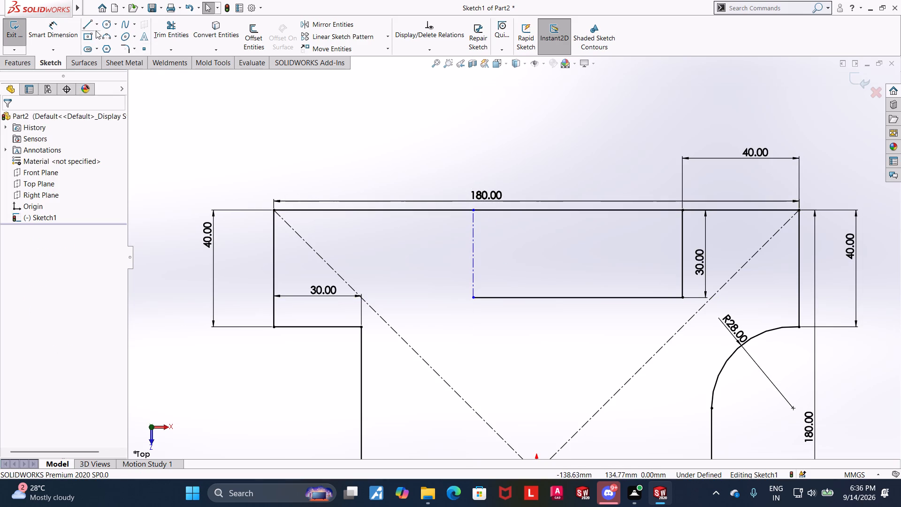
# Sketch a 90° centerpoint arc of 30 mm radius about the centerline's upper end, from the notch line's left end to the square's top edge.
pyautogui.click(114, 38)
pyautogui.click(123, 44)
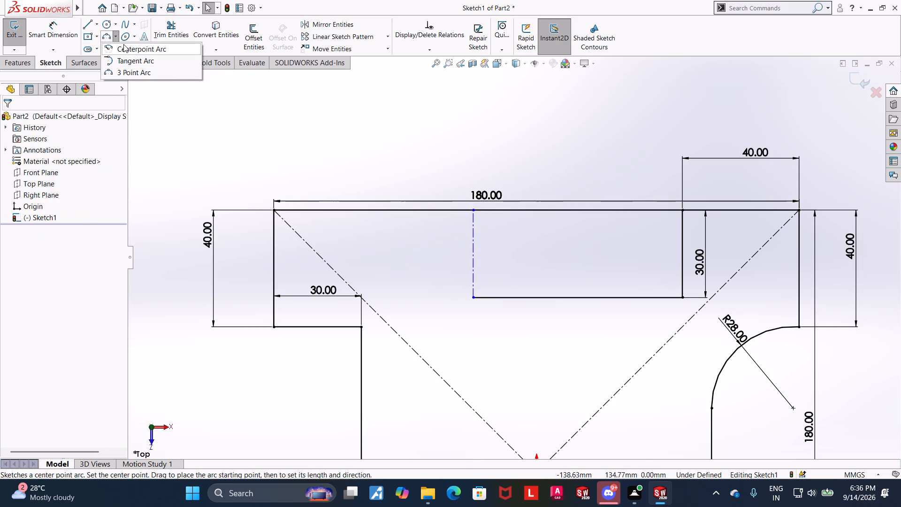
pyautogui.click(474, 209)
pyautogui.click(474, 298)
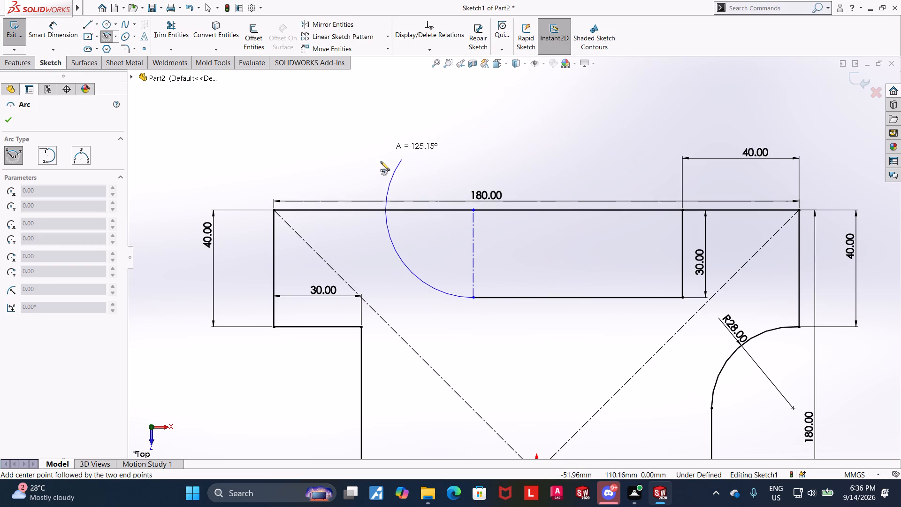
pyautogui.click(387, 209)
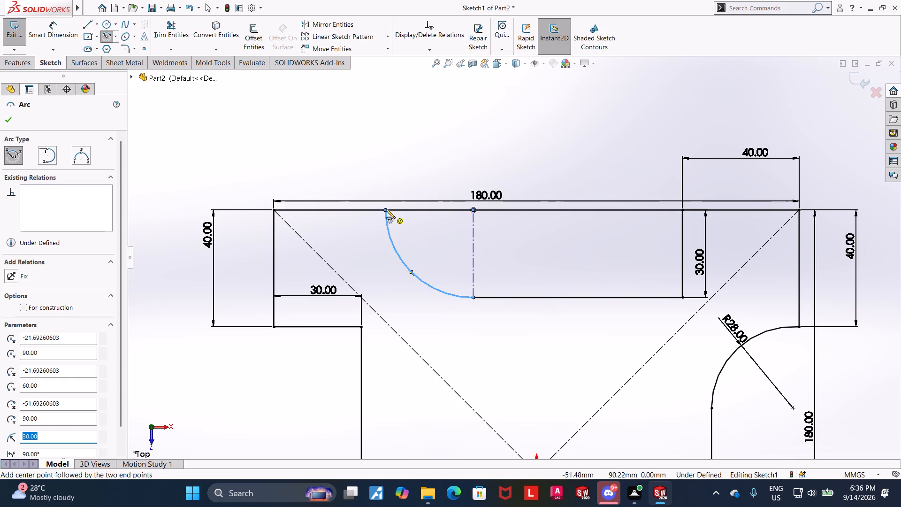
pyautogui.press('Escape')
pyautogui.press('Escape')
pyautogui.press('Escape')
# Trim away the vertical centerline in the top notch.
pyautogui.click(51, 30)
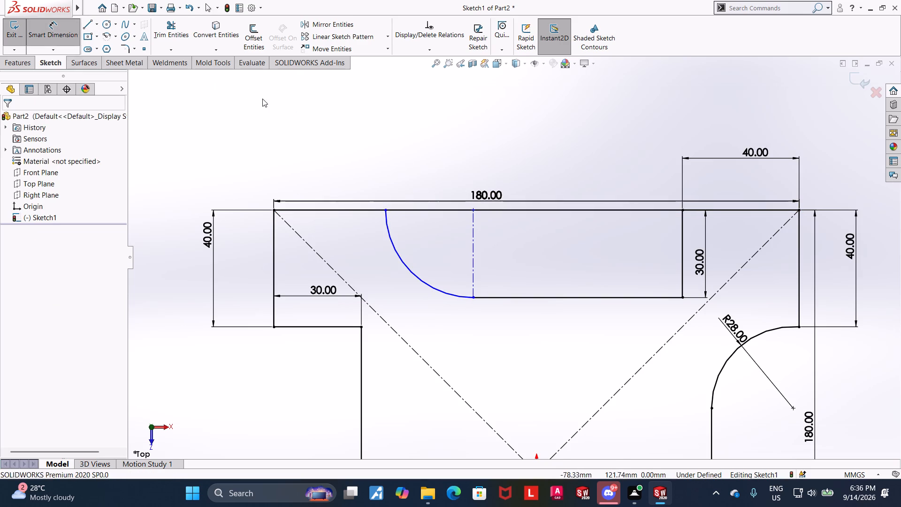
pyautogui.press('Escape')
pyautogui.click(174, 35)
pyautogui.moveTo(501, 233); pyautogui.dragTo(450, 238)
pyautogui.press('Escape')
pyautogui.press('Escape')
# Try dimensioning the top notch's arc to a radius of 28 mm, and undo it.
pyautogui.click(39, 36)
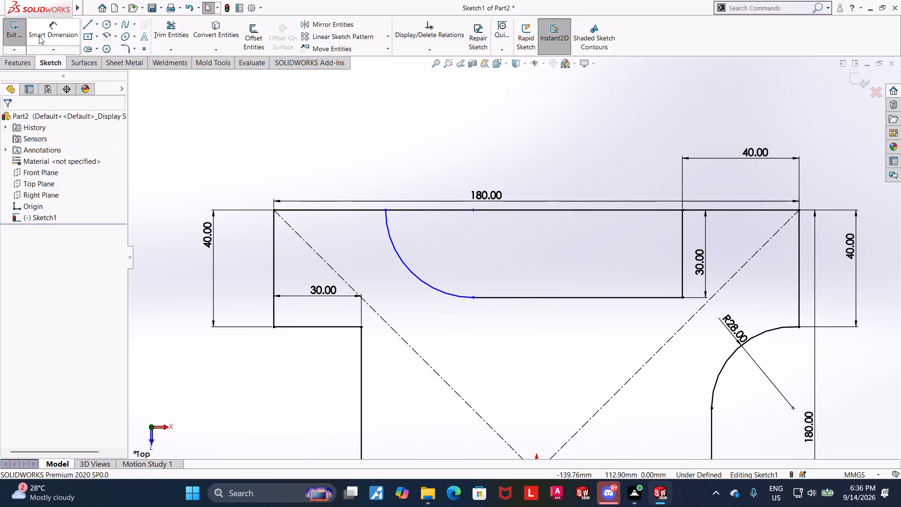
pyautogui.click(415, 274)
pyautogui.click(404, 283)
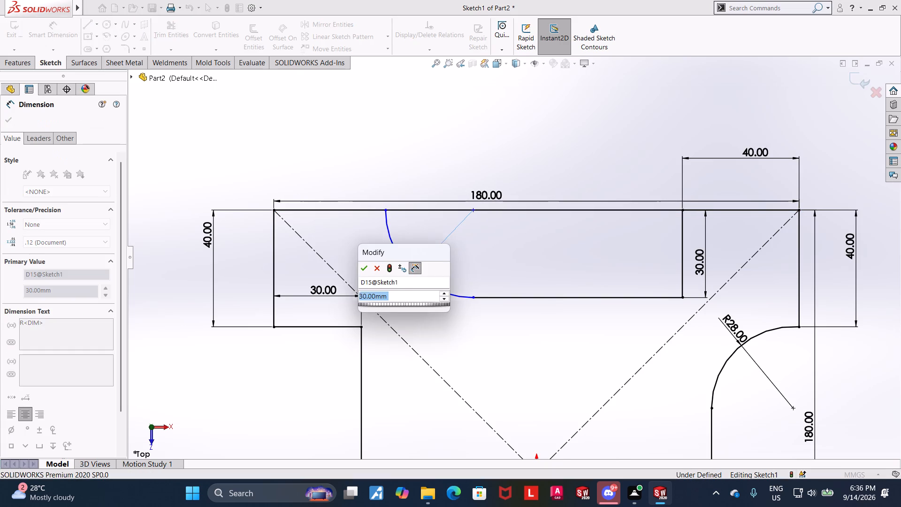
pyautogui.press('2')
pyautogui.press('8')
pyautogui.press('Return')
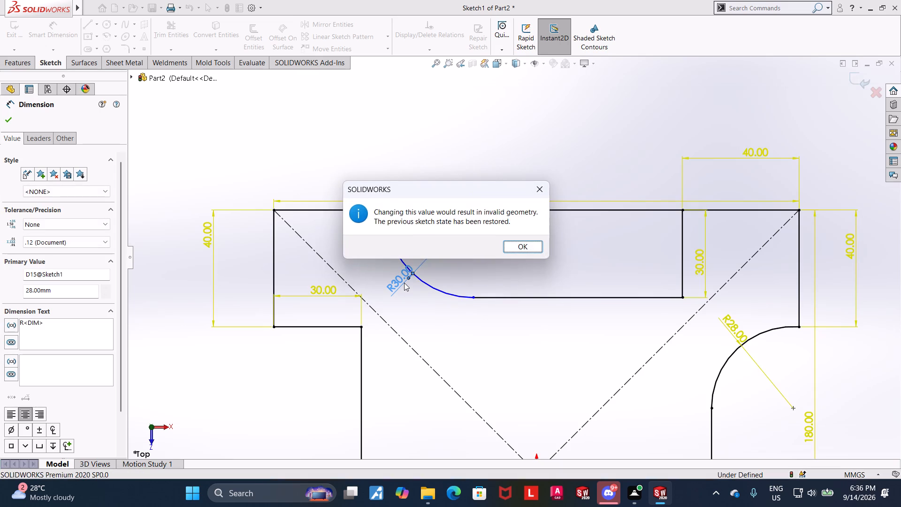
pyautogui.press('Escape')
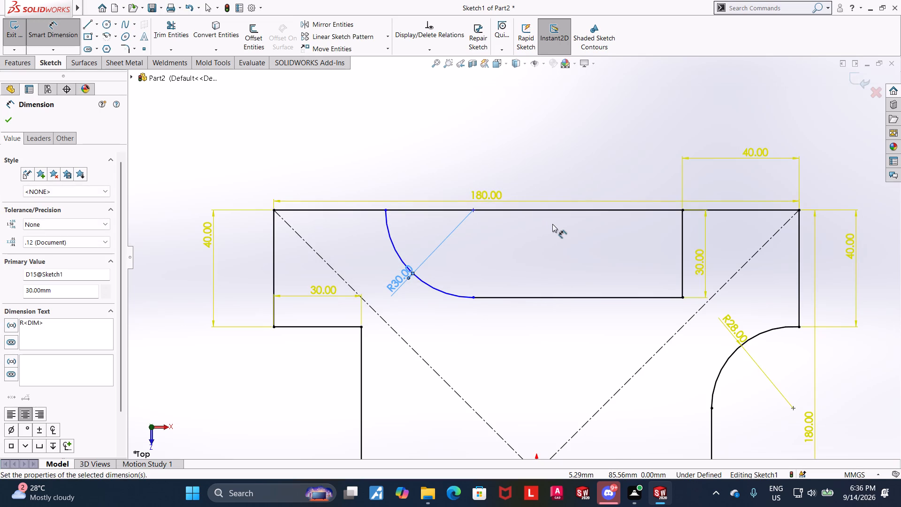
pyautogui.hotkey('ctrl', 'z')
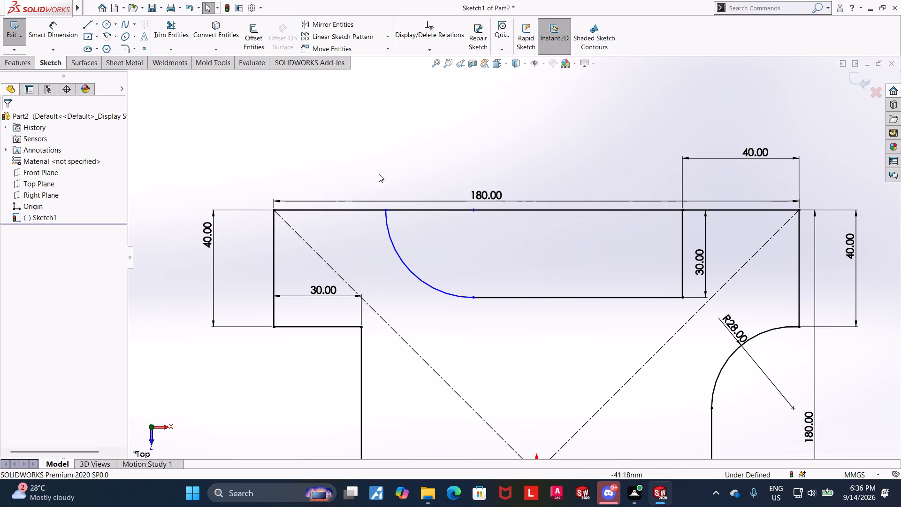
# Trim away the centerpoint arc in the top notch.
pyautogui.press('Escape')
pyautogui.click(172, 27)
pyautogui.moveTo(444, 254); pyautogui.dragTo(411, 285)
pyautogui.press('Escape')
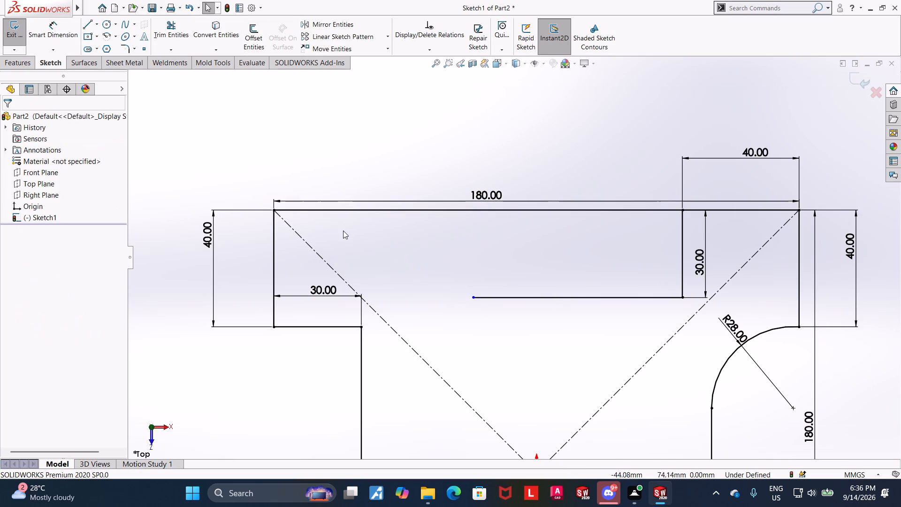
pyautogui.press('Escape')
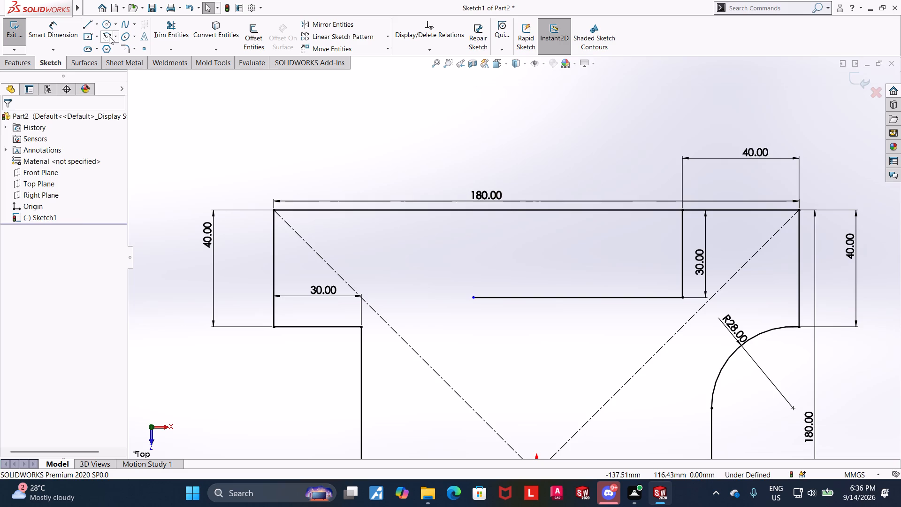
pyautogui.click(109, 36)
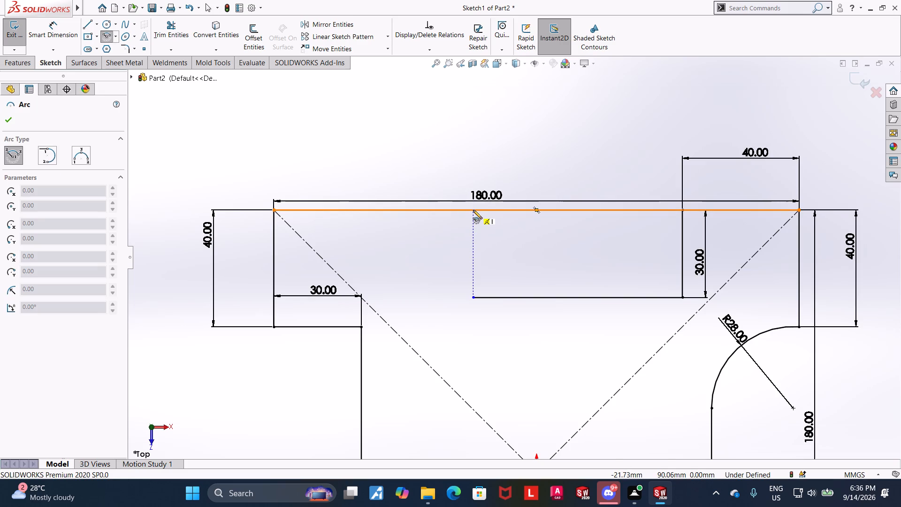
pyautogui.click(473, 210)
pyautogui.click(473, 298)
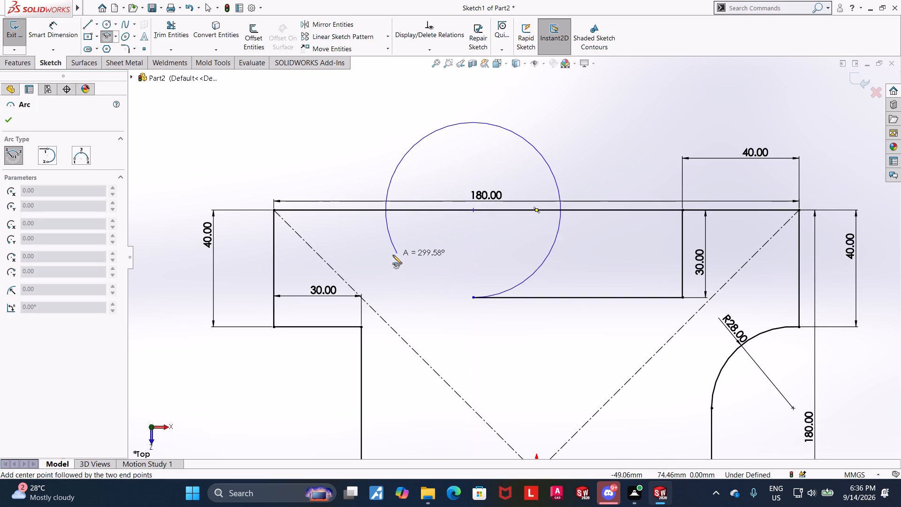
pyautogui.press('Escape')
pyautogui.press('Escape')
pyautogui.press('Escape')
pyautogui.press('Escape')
# Sketch a three-point arc of about 30 mm radius from the top notch's horizontal line's left end to the square's top edge.
pyautogui.click(117, 35)
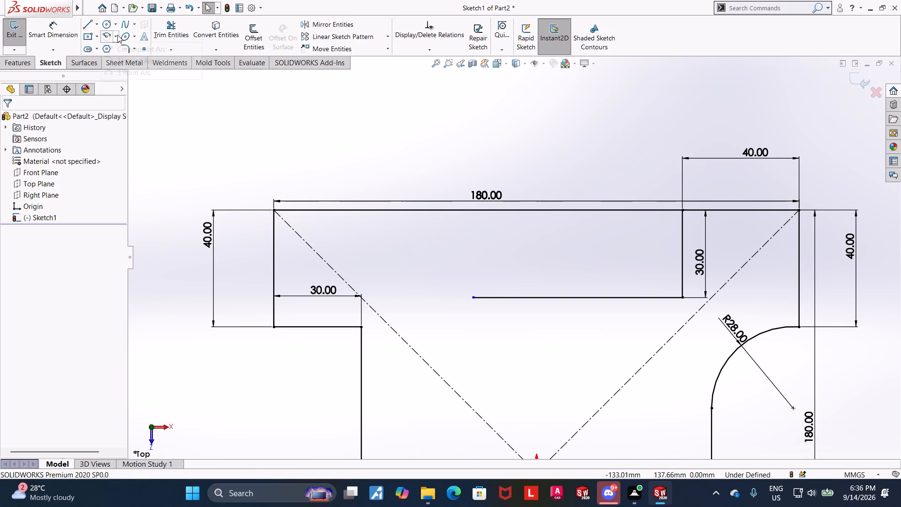
pyautogui.click(118, 70)
pyautogui.click(472, 297)
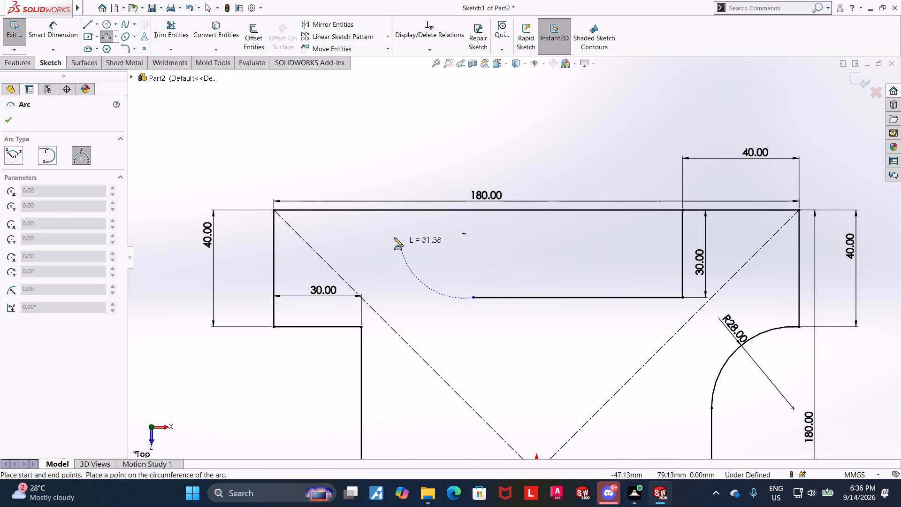
pyautogui.click(385, 211)
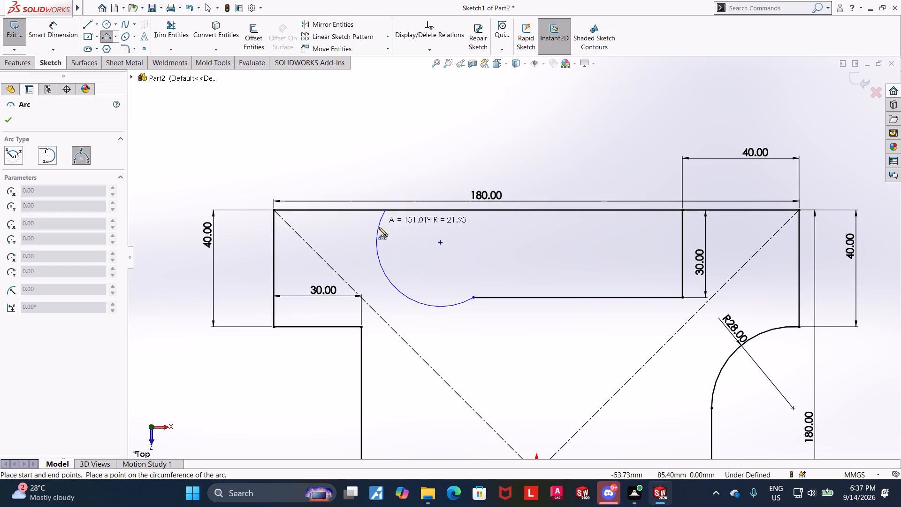
pyautogui.click(387, 229)
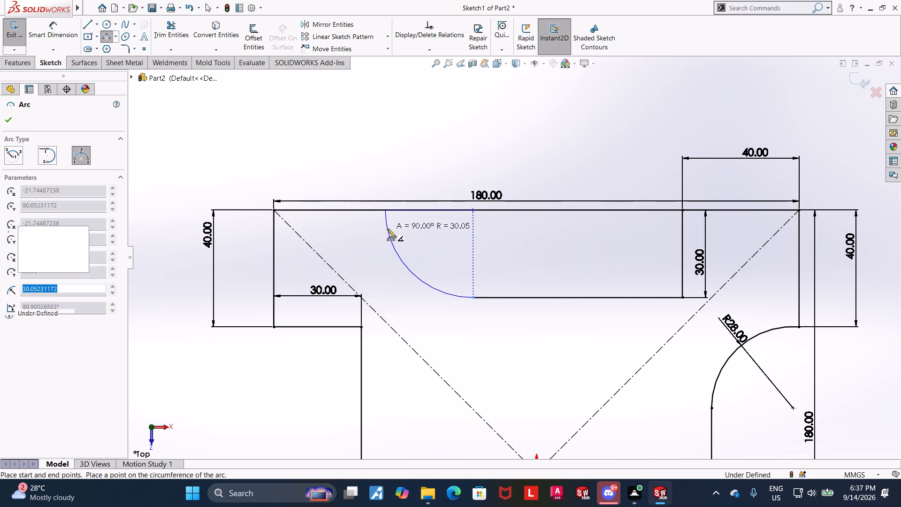
pyautogui.press('Escape')
pyautogui.press('Escape')
pyautogui.press('Escape')
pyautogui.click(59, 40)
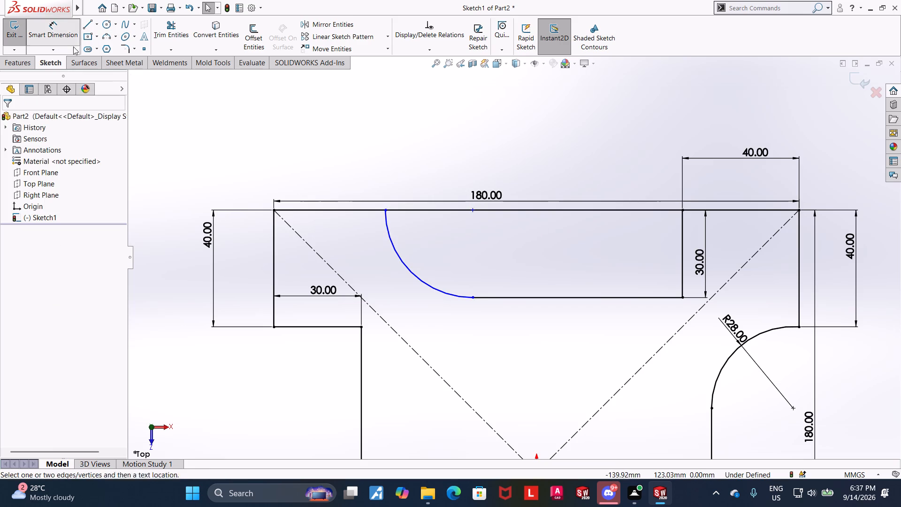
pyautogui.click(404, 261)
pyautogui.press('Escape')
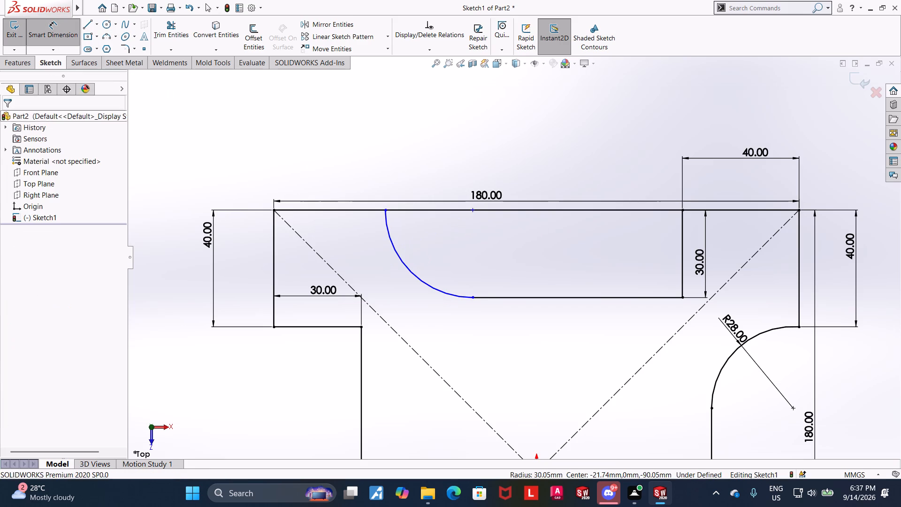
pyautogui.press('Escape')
# Dimension the top notch arc's upper endpoint 40 mm from the square's left edge.
pyautogui.click(40, 31)
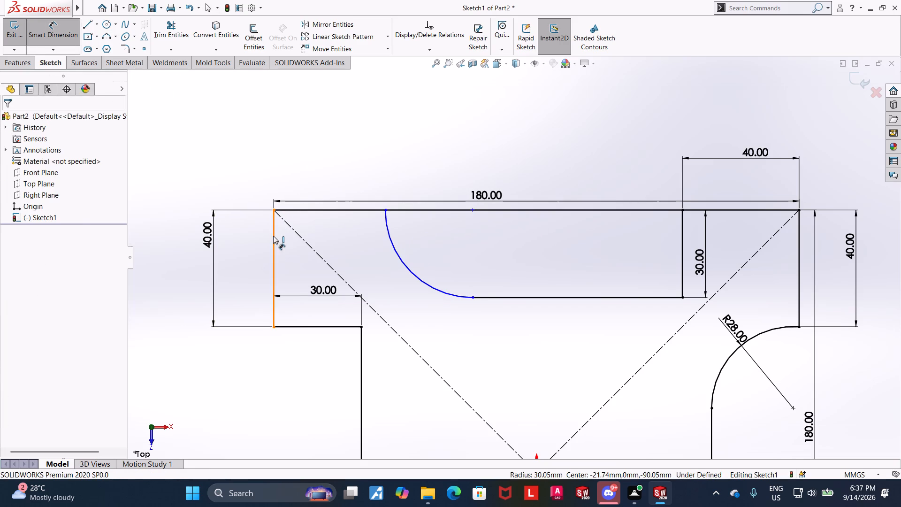
pyautogui.click(273, 236)
pyautogui.click(385, 208)
pyautogui.click(359, 164)
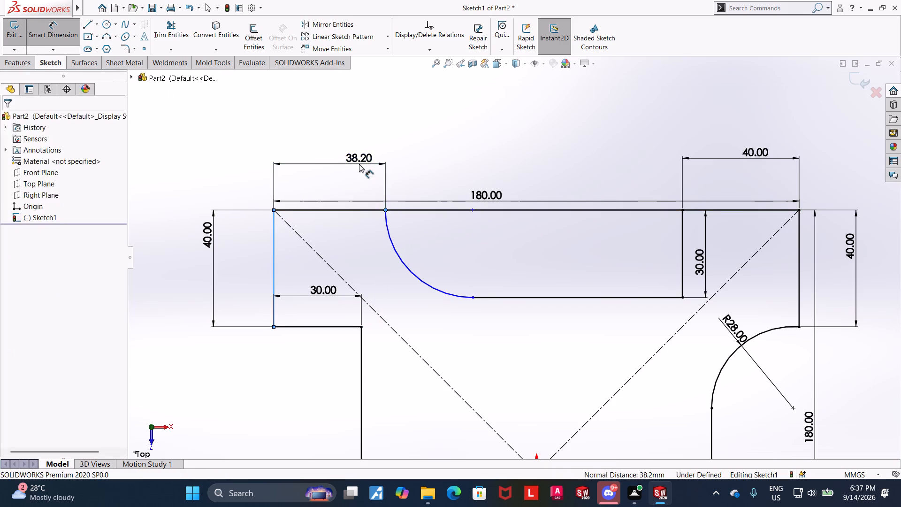
pyautogui.write('40')
pyautogui.press('Return')
pyautogui.press('Escape')
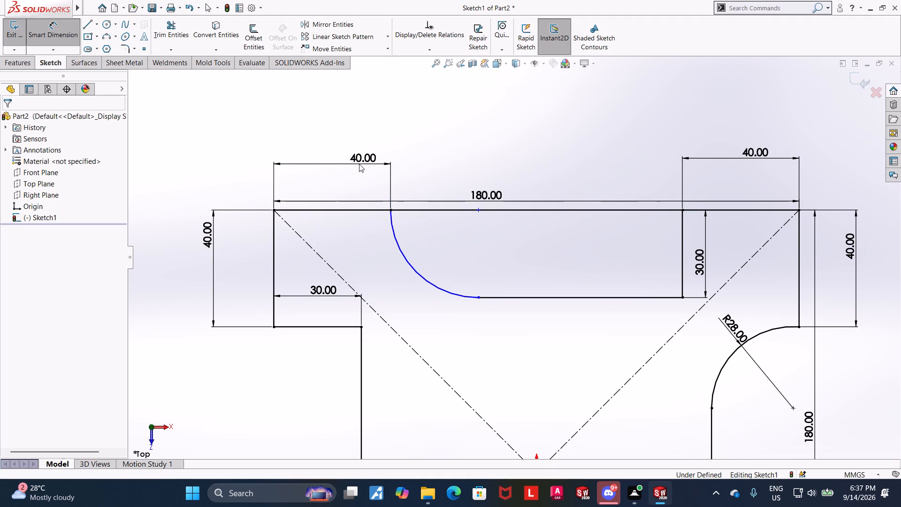
pyautogui.press('Escape')
pyautogui.press('Escape')
# Dimension the radius of the top notch's arc as 28 mm.
pyautogui.click(50, 28)
pyautogui.click(400, 251)
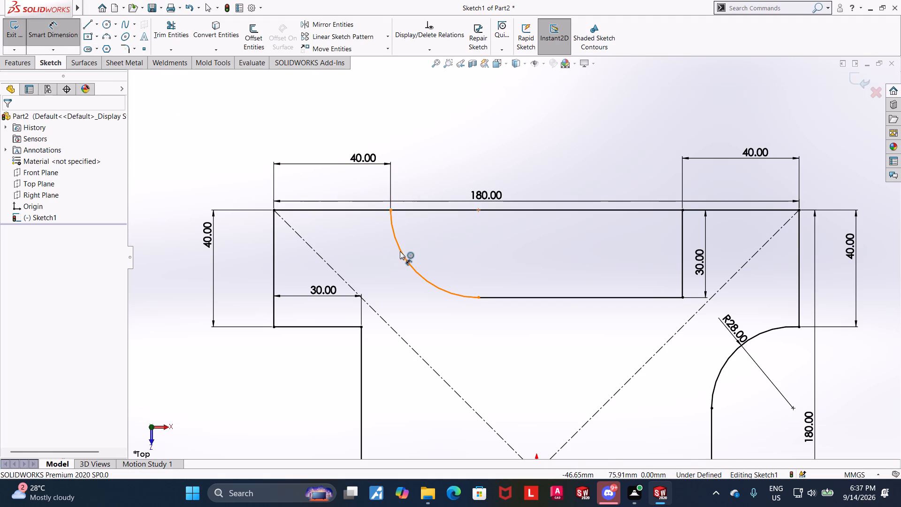
pyautogui.click(383, 260)
pyautogui.write('28')
pyautogui.press('Return')
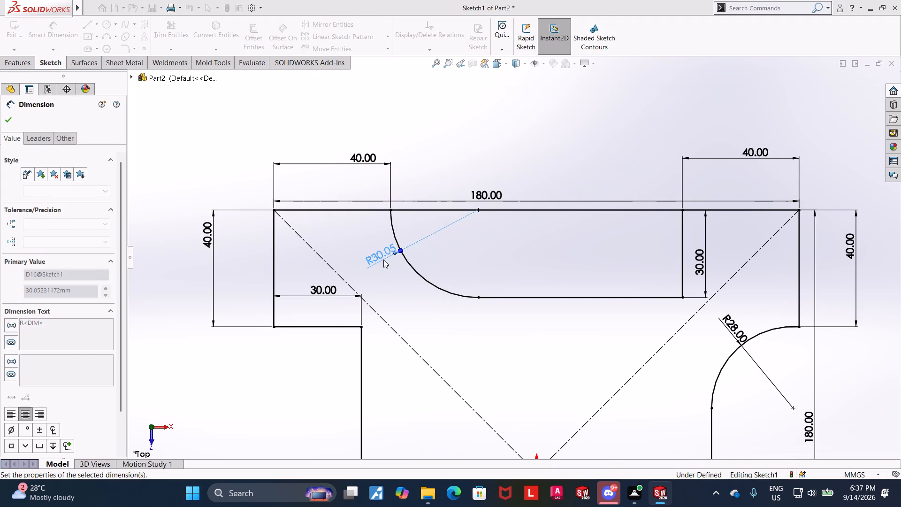
pyautogui.press('Escape')
pyautogui.press('Escape')
# Delete the radius dimension from the bottom notch's arc.
pyautogui.scroll(3, 498, 296)
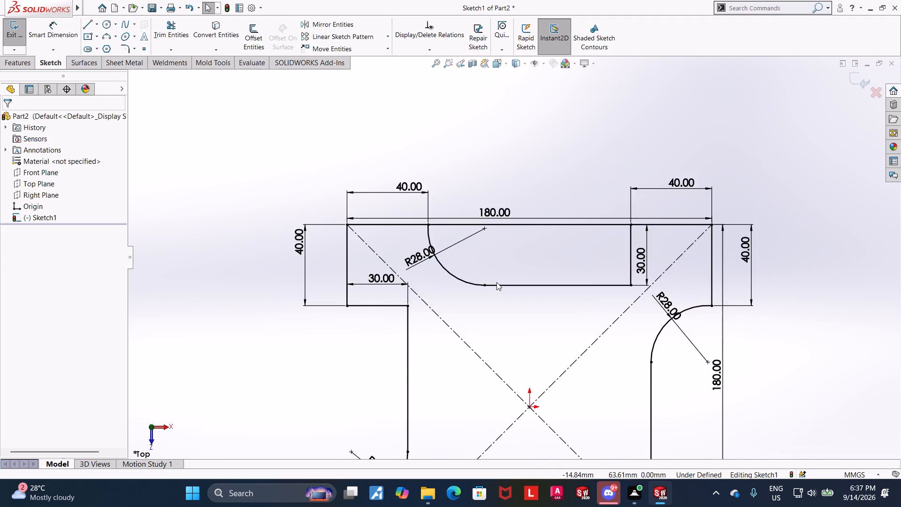
pyautogui.scroll(-4, 484, 228)
pyautogui.scroll(8, 552, 263)
pyautogui.scroll(7, 596, 366)
pyautogui.scroll(-5, 595, 367)
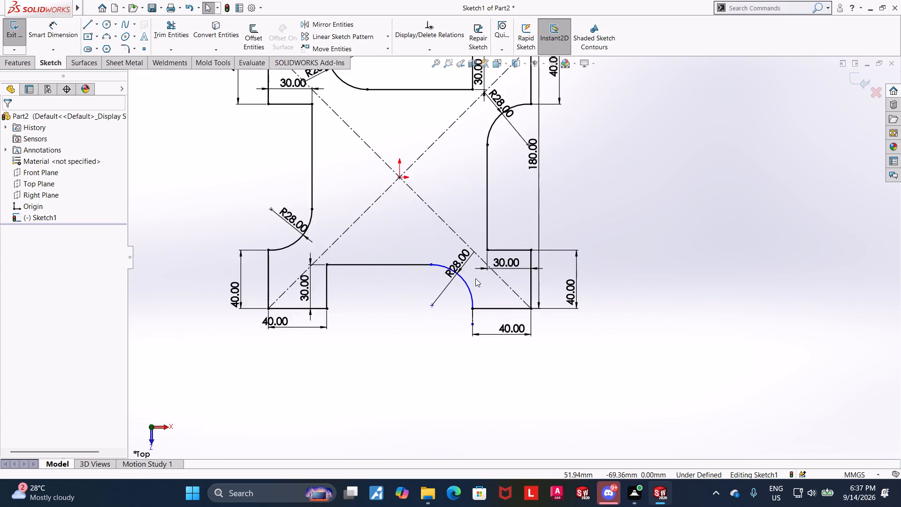
pyautogui.scroll(-3, 475, 278)
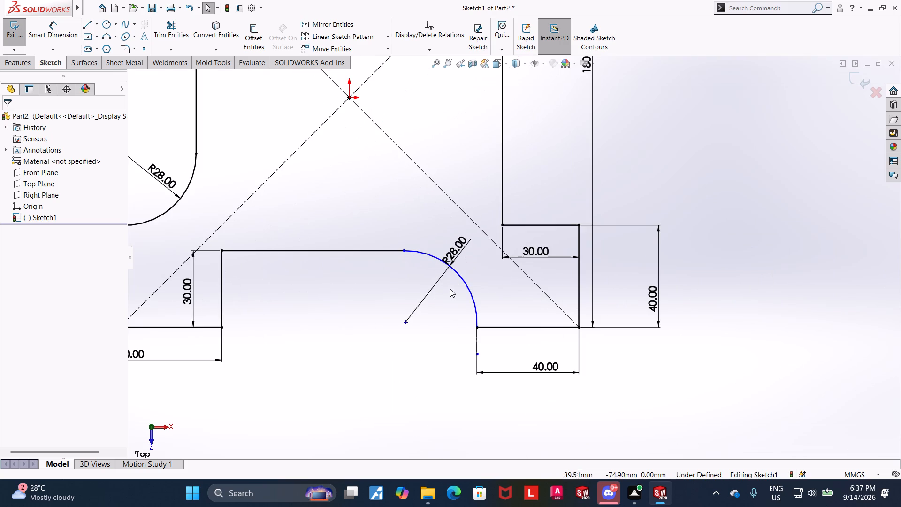
pyautogui.scroll(1, 450, 289)
pyautogui.scroll(-3, 471, 284)
pyautogui.press('Escape')
pyautogui.press('Escape')
pyautogui.rightClick(472, 228)
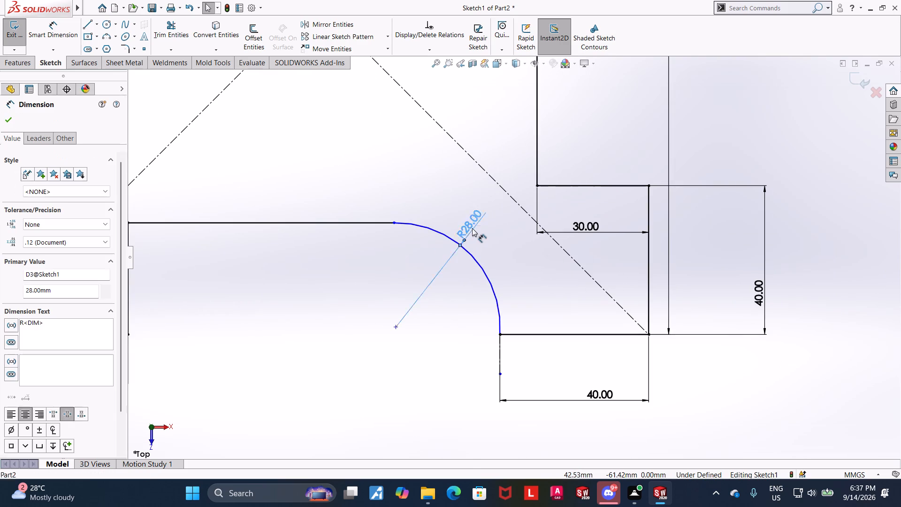
pyautogui.click(490, 351)
pyautogui.scroll(4, 476, 330)
pyautogui.press('Escape')
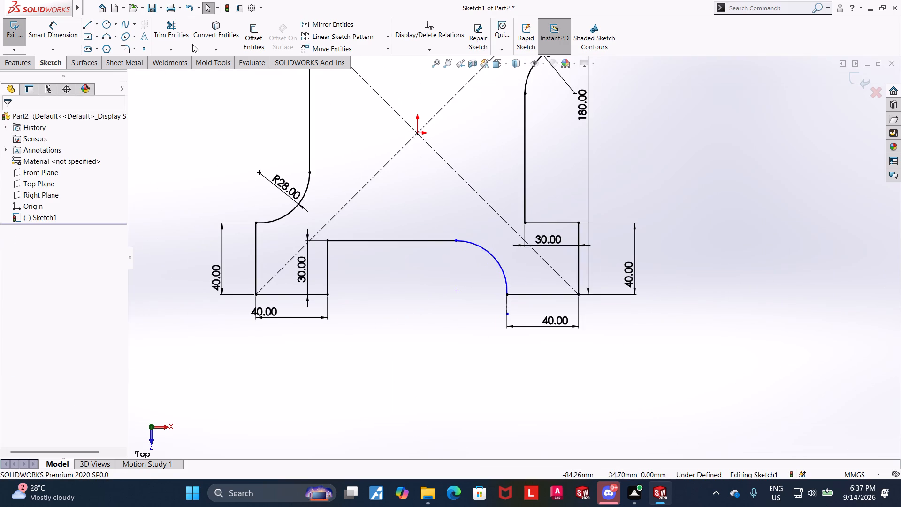
# Trim away the arc at the right side of the bottom notch.
pyautogui.click(168, 29)
pyautogui.moveTo(489, 245); pyautogui.dragTo(465, 262)
pyautogui.scroll(3, 494, 263)
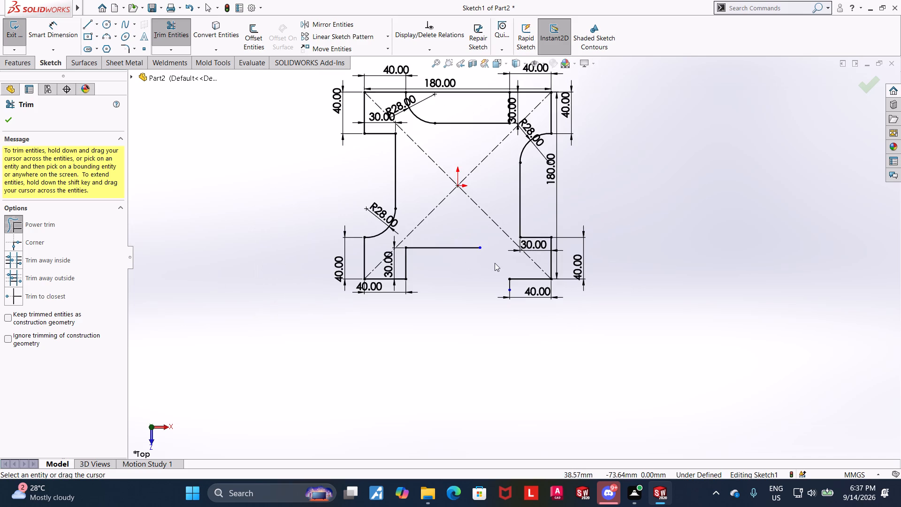
pyautogui.scroll(-3, 545, 224)
pyautogui.press('Escape')
pyautogui.press('Escape')
pyautogui.press('Escape')
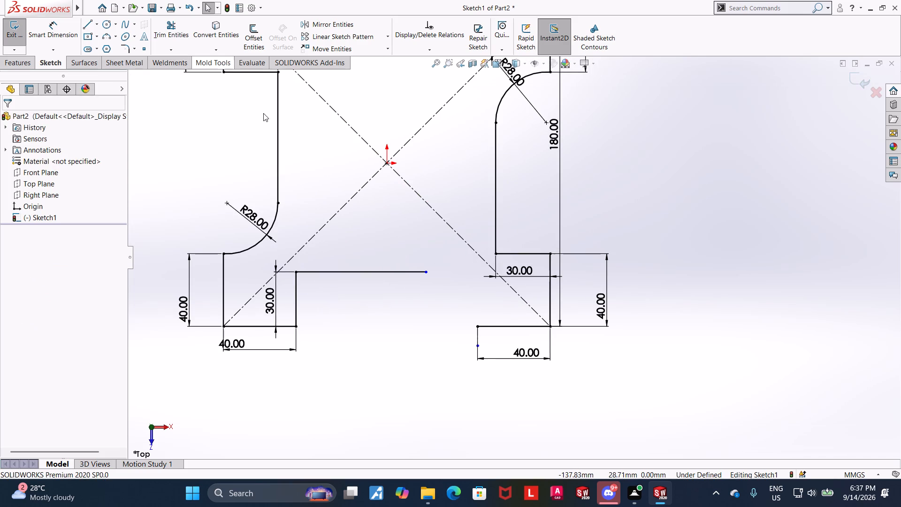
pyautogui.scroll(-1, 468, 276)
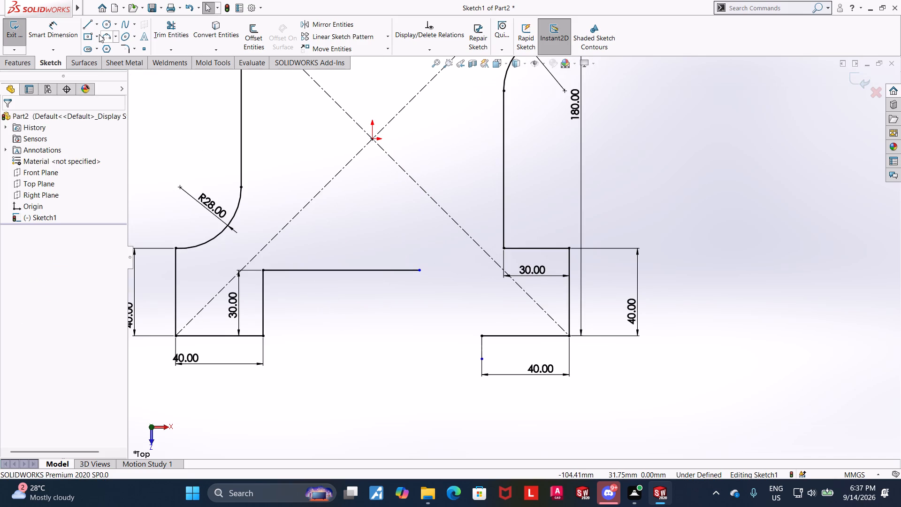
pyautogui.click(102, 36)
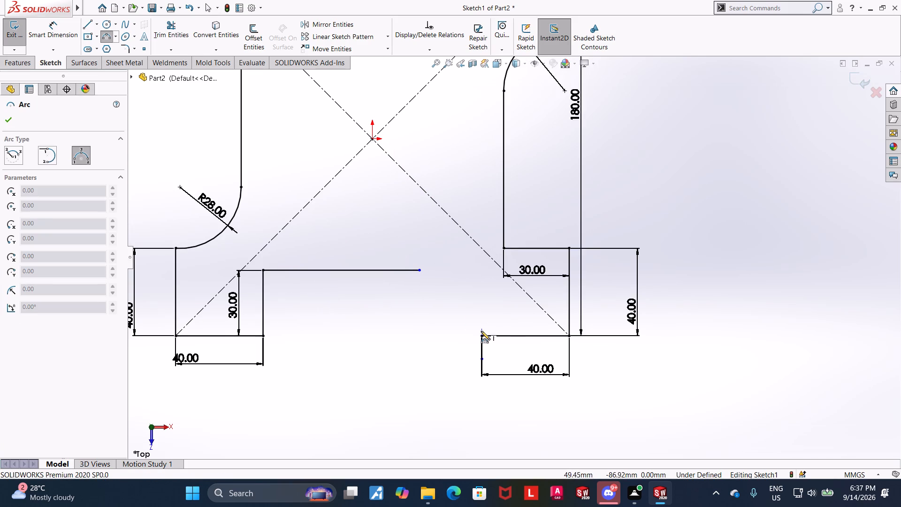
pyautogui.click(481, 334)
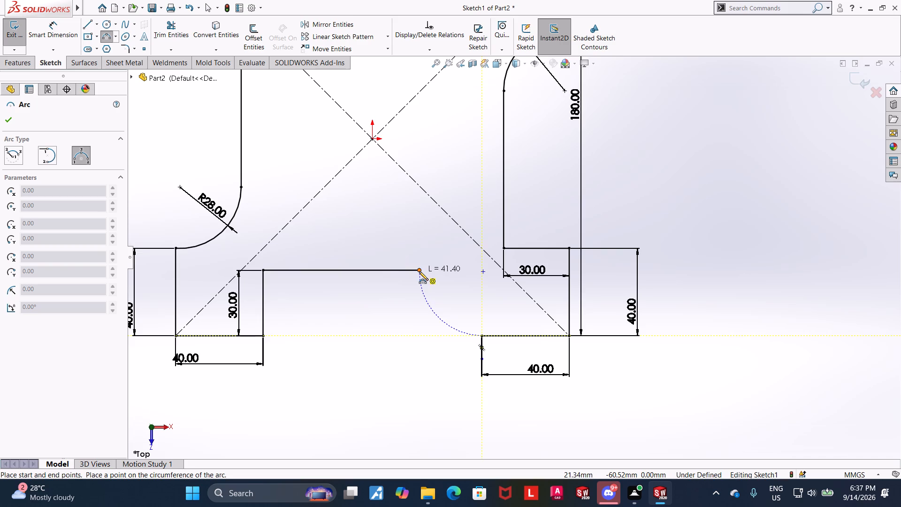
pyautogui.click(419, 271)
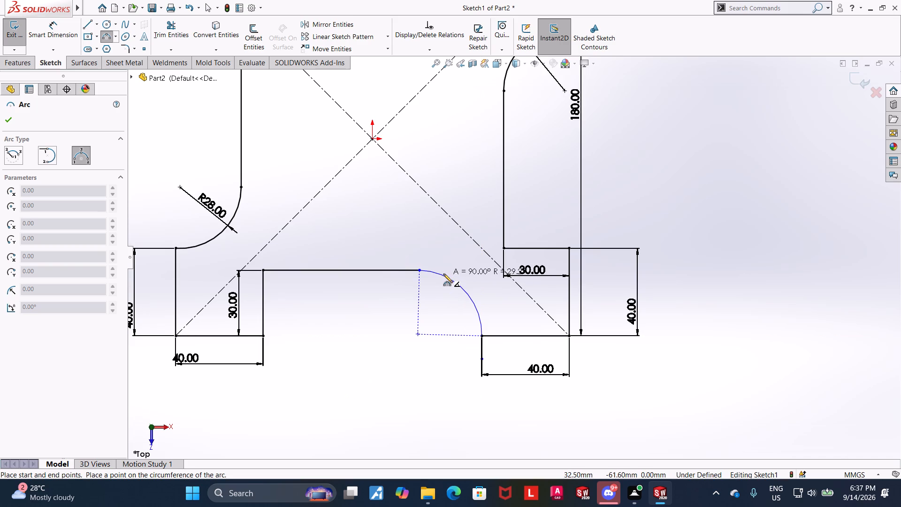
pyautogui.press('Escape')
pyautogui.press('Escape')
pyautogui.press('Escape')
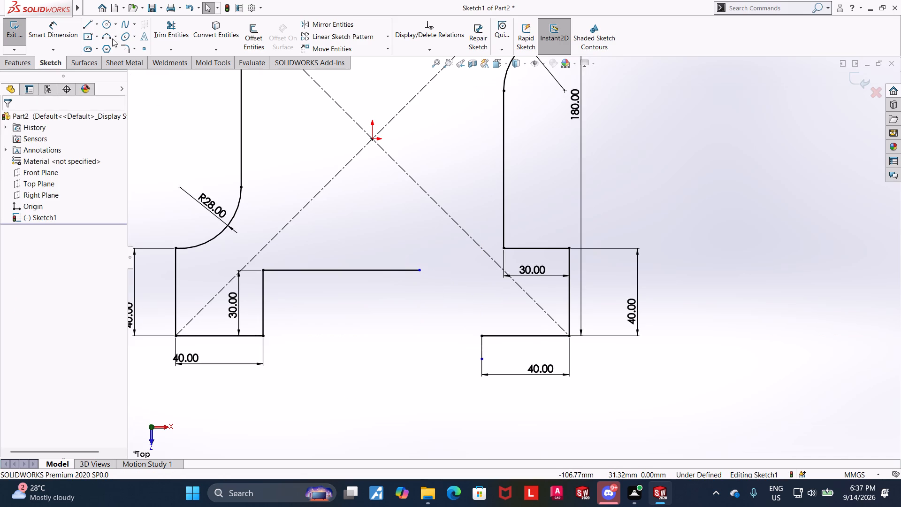
# Sketch a horizontal centerline across the bottom notch's opening, joining the inner ends of the square's two bottom edge segments.
pyautogui.click(99, 24)
pyautogui.click(102, 45)
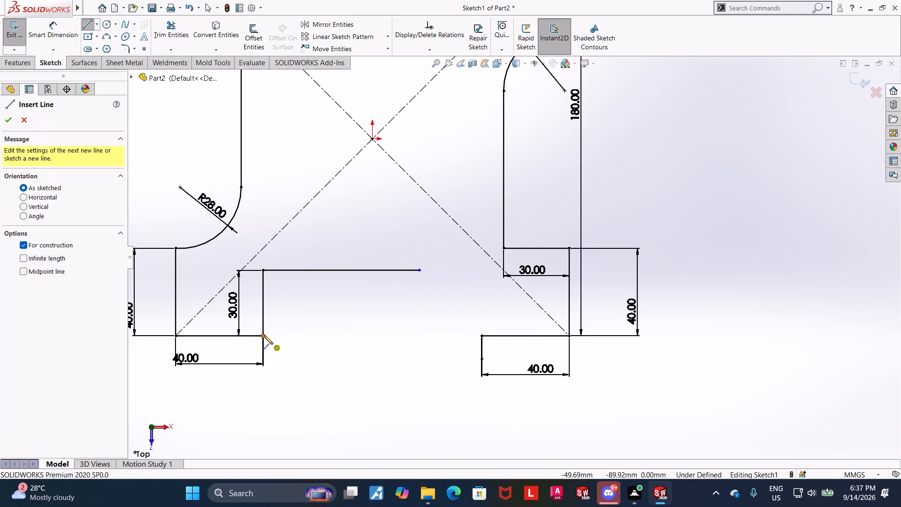
pyautogui.click(264, 335)
pyautogui.click(483, 335)
pyautogui.press('Escape')
pyautogui.press('Escape')
pyautogui.press('Escape')
pyautogui.press('Escape')
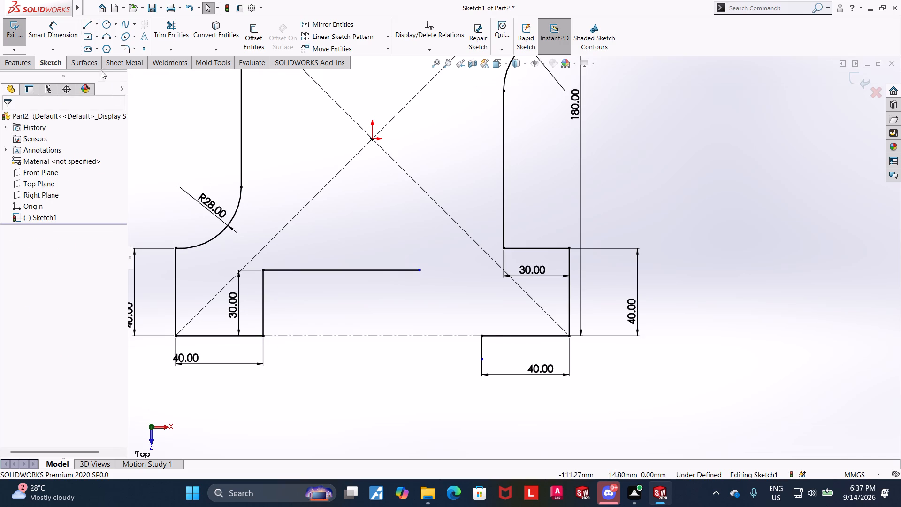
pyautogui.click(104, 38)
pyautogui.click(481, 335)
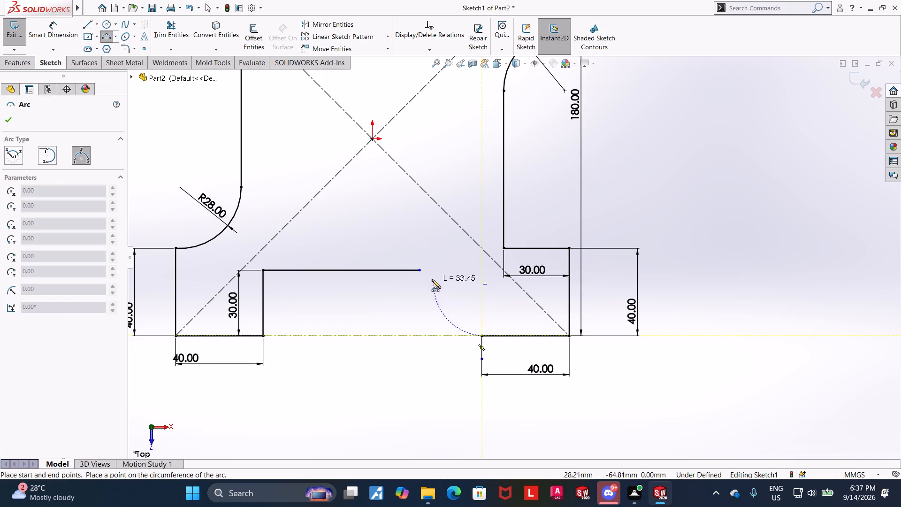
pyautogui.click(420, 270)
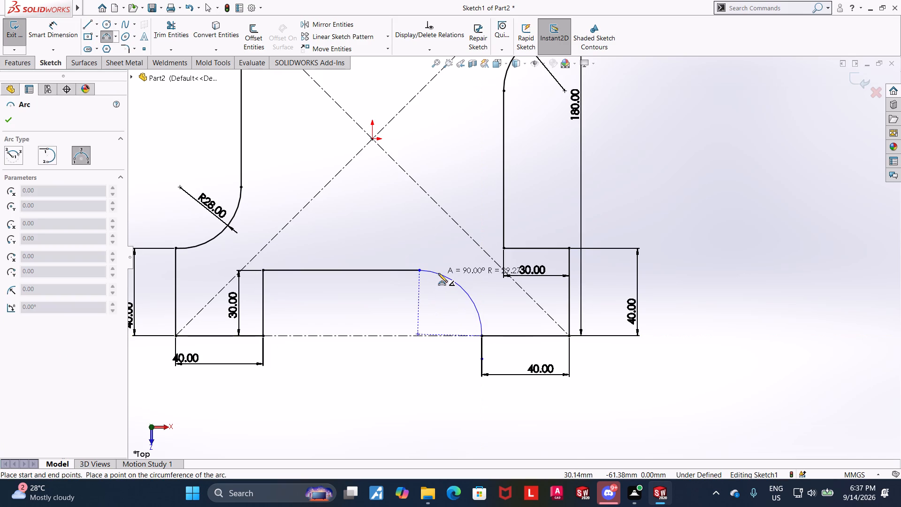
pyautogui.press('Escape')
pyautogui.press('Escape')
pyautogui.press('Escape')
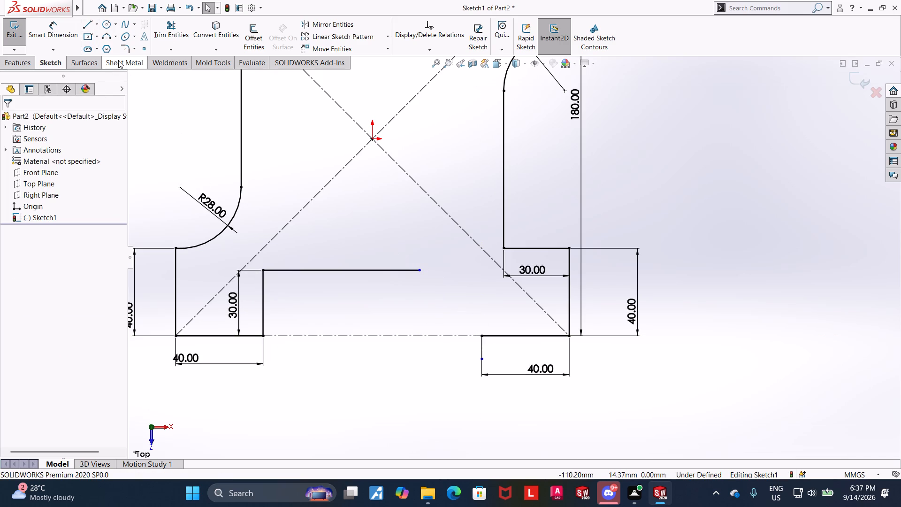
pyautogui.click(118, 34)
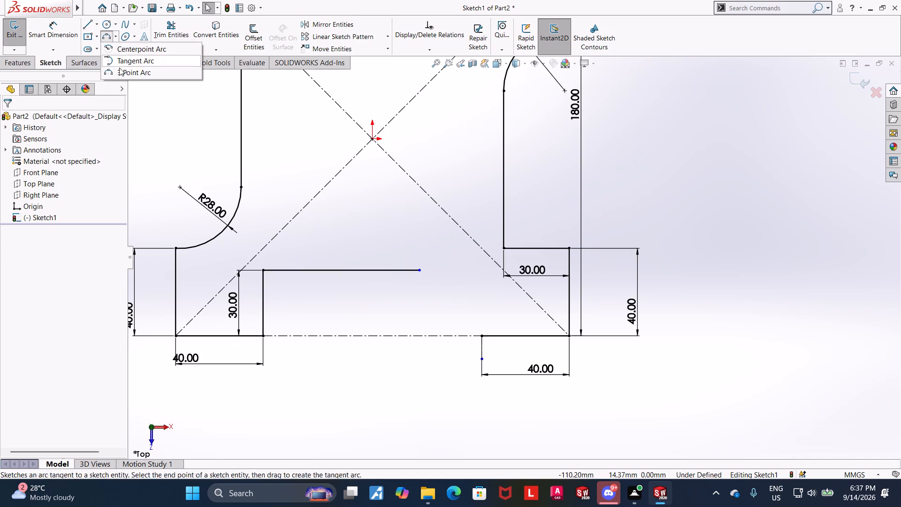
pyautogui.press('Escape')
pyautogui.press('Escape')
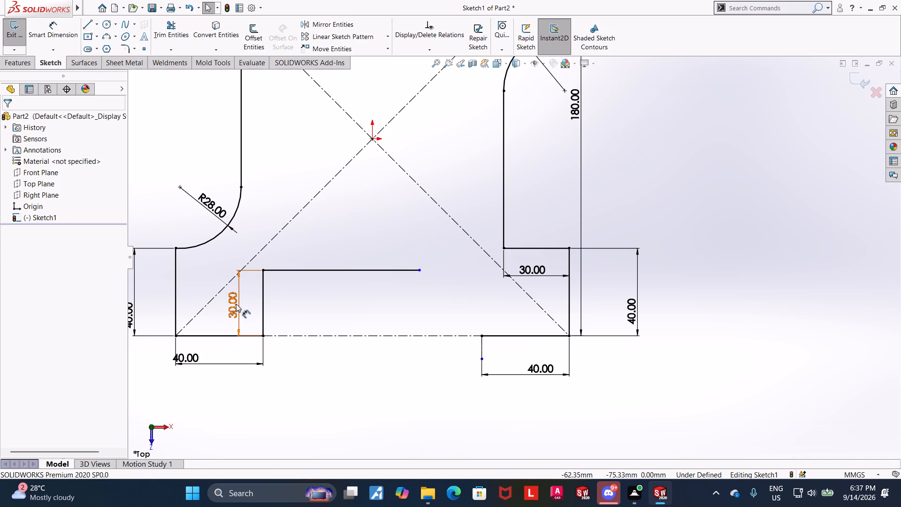
# Delete the depth dimension beside the bottom notch's left vertical line.
pyautogui.rightClick(236, 304)
pyautogui.click(256, 363)
pyautogui.press('Escape')
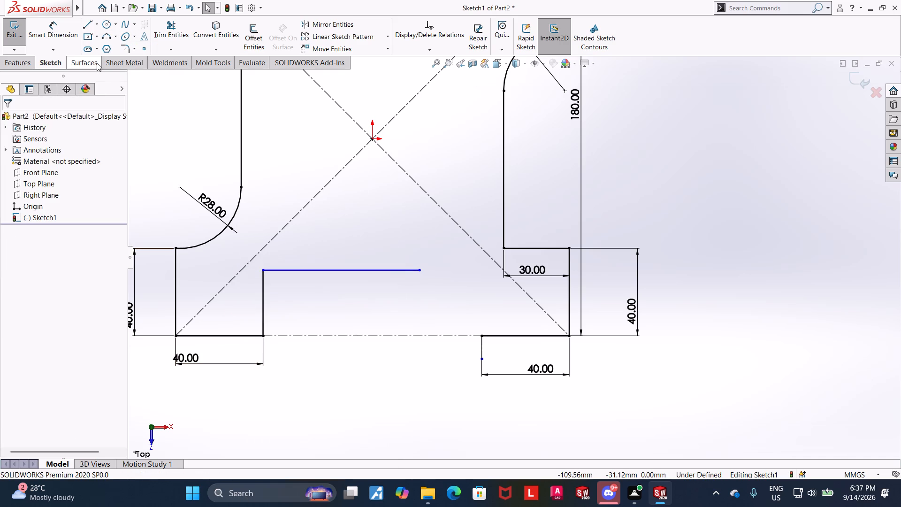
# Trim away the bottom notch's horizontal line.
pyautogui.click(106, 39)
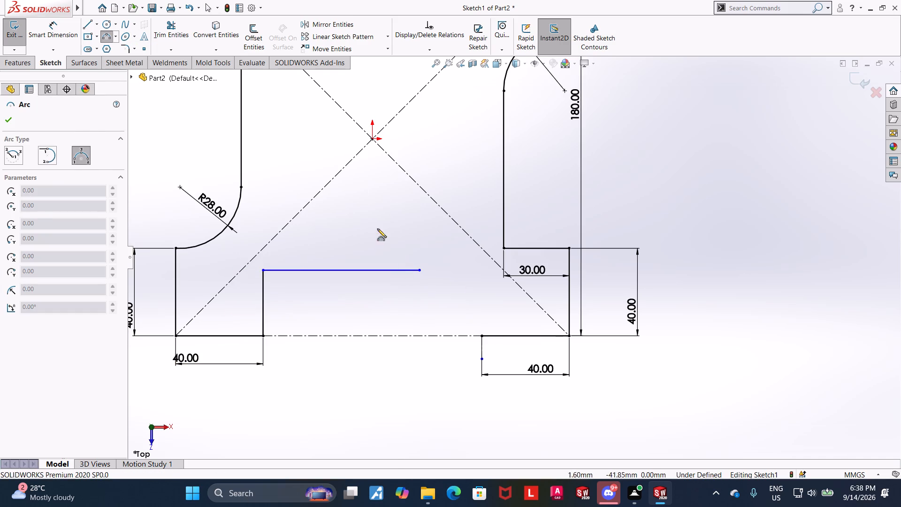
pyautogui.press('Escape')
pyautogui.click(171, 23)
pyautogui.moveTo(385, 227); pyautogui.dragTo(355, 298)
pyautogui.press('Escape')
pyautogui.press('Escape')
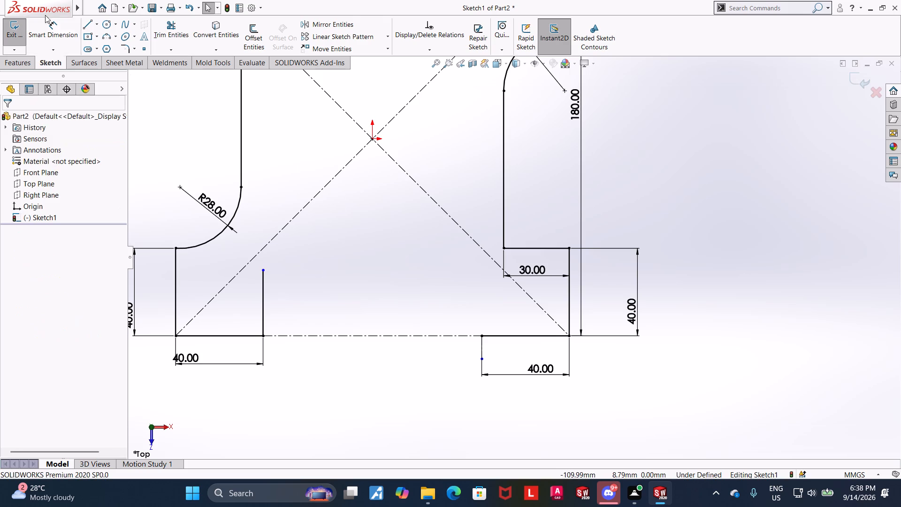
# Sketch a horizontal line about 67 mm long rightward from the upper end of the bottom notch's left vertical line.
pyautogui.click(90, 25)
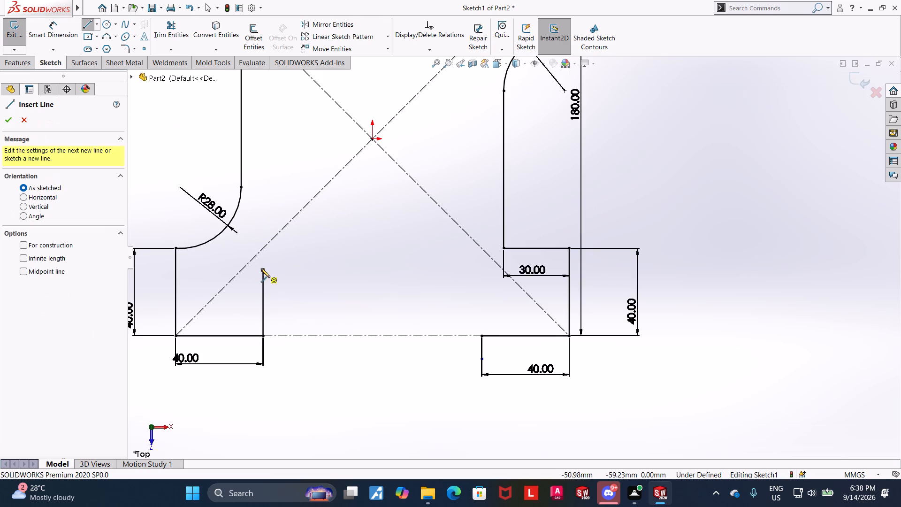
pyautogui.click(262, 268)
pyautogui.click(411, 271)
pyautogui.press('Escape')
pyautogui.press('Escape')
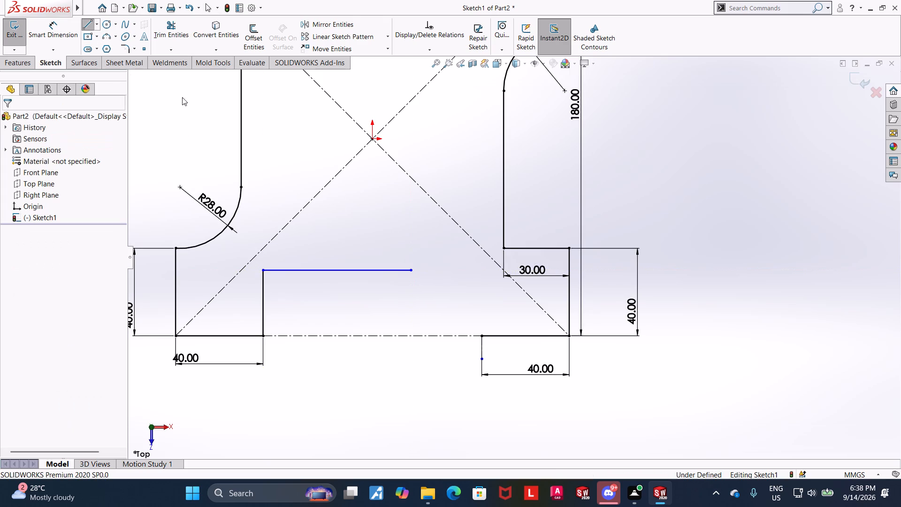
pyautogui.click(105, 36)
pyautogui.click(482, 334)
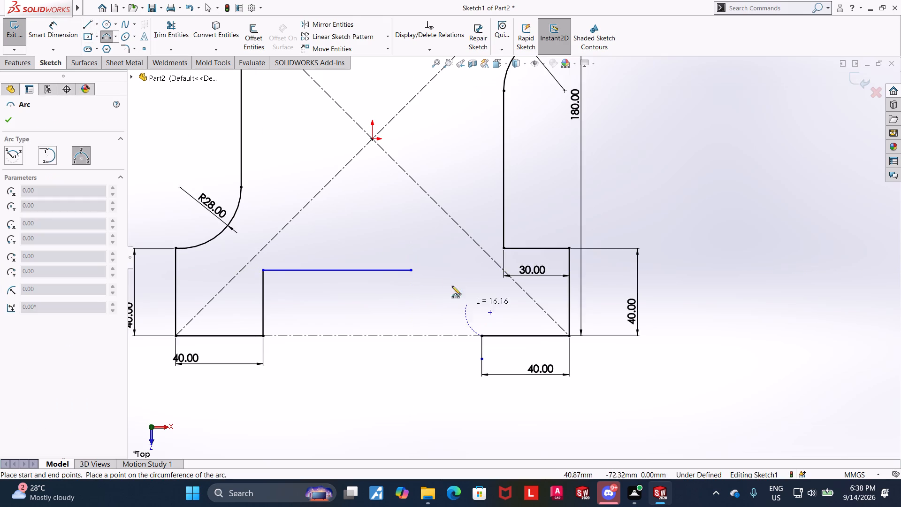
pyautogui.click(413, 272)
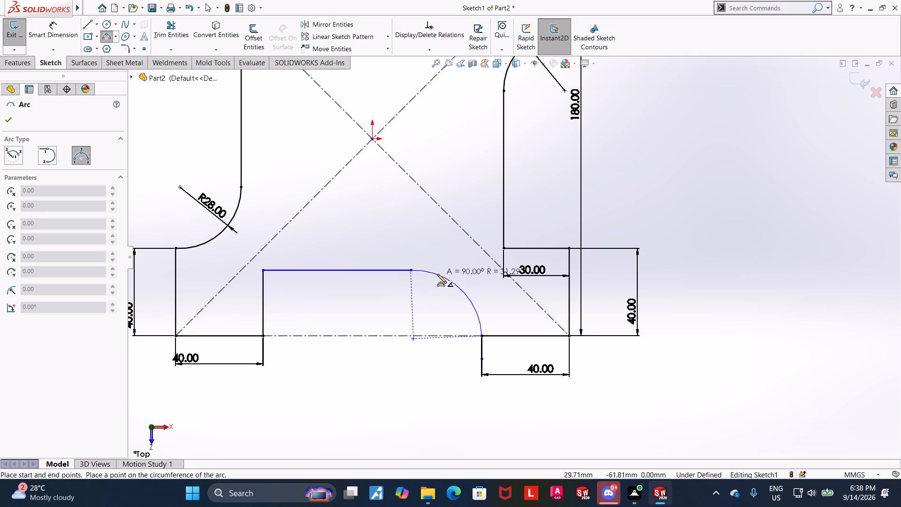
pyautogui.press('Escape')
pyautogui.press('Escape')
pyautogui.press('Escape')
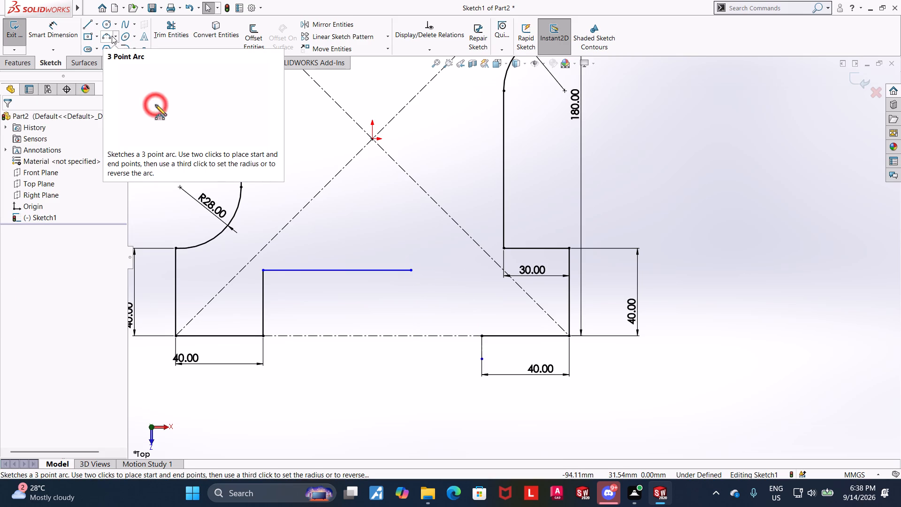
# Sketch a three-point arc of about 31 mm radius from the bottom notch's horizontal line's right end to the right bottom edge segment's inner end.
pyautogui.click(107, 37)
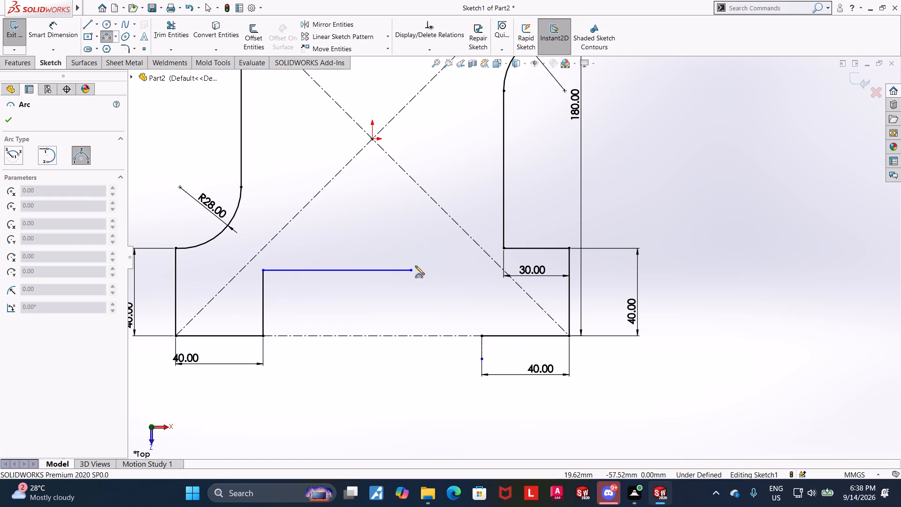
pyautogui.click(412, 269)
pyautogui.click(481, 335)
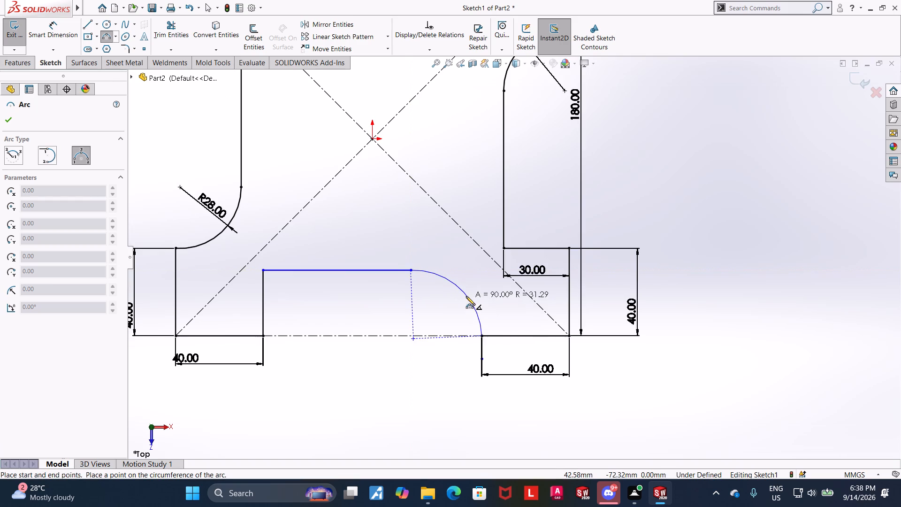
pyautogui.click(467, 294)
pyautogui.press('Escape')
pyautogui.press('Escape')
pyautogui.press('Escape')
# Dimension the radius of the bottom notch's arc as 28 mm.
pyautogui.click(56, 34)
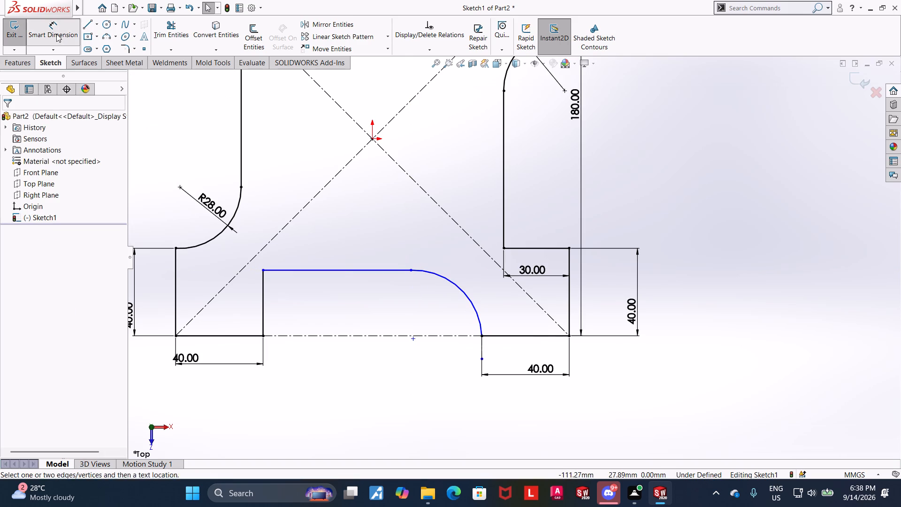
pyautogui.click(467, 294)
pyautogui.click(470, 269)
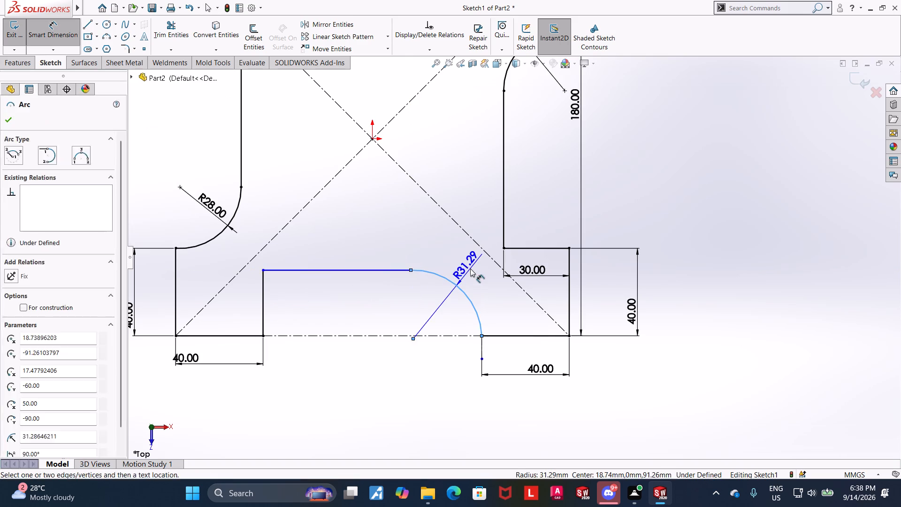
pyautogui.write('28')
pyautogui.press('Return')
pyautogui.press('Escape')
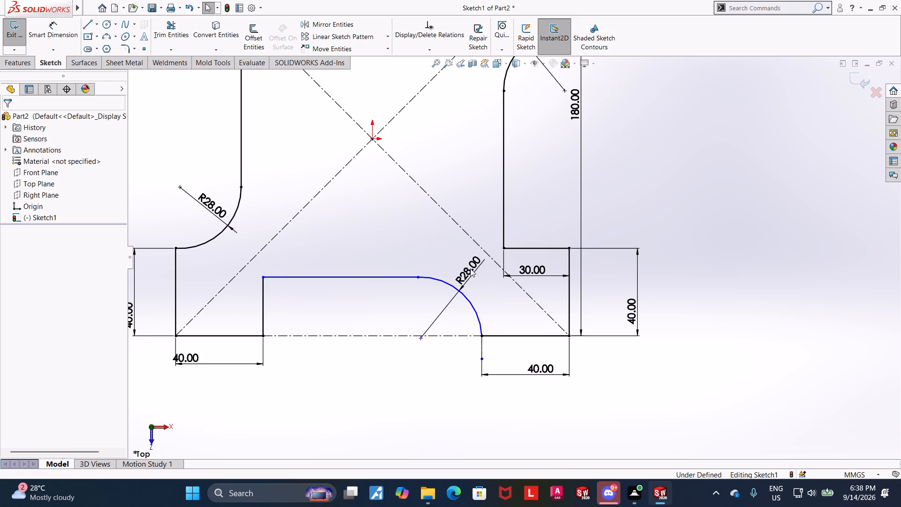
pyautogui.press('Escape')
# Dimension the bottom notch's left vertical line as 30 mm.
pyautogui.click(43, 29)
pyautogui.click(265, 295)
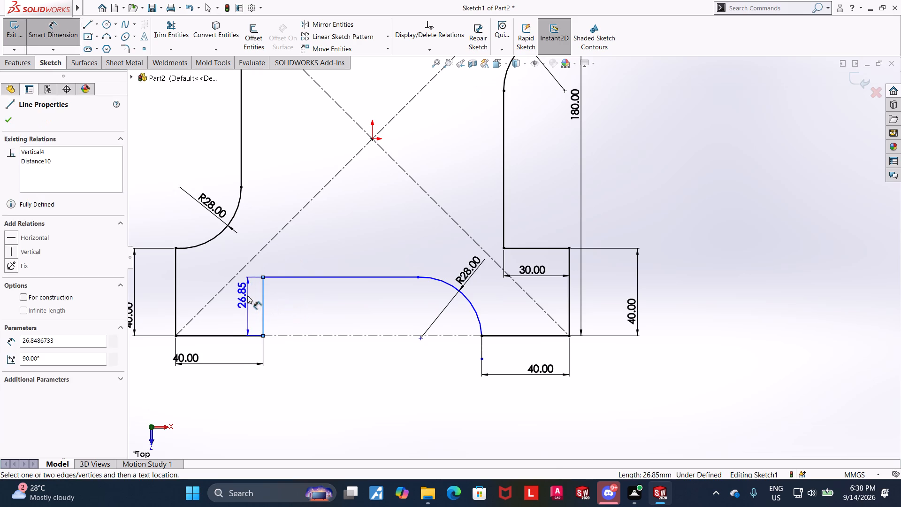
pyautogui.click(247, 295)
pyautogui.write('30')
pyautogui.press('Return')
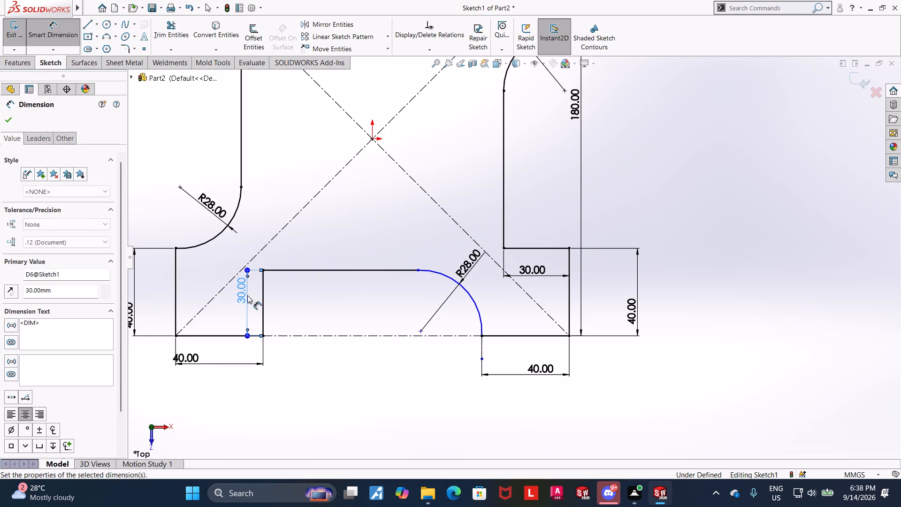
pyautogui.press('Escape')
pyautogui.press('Escape')
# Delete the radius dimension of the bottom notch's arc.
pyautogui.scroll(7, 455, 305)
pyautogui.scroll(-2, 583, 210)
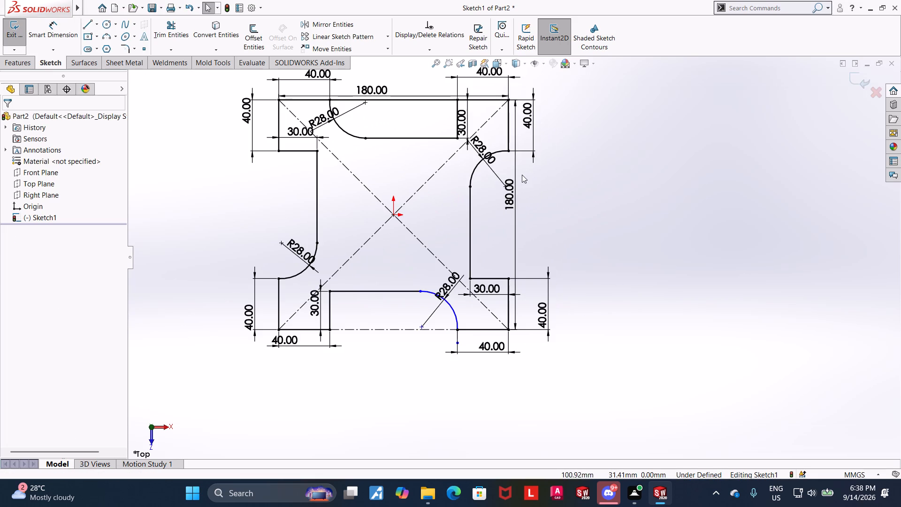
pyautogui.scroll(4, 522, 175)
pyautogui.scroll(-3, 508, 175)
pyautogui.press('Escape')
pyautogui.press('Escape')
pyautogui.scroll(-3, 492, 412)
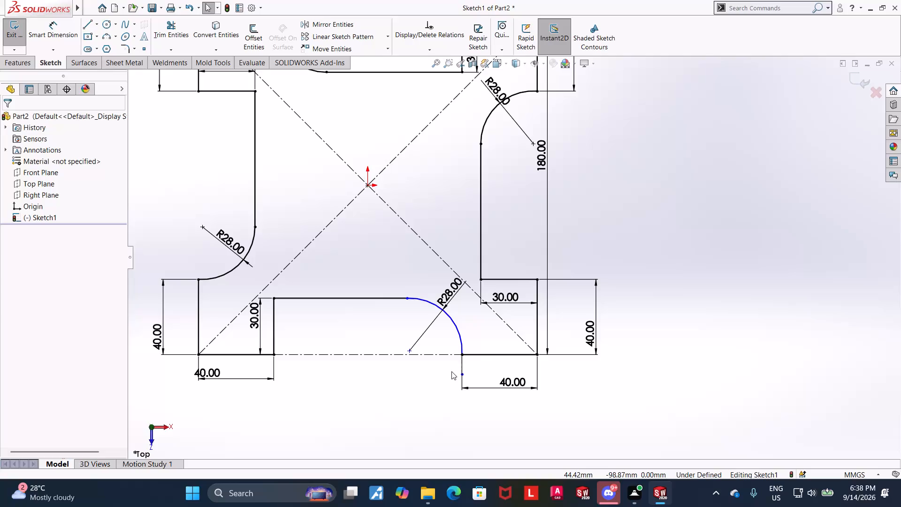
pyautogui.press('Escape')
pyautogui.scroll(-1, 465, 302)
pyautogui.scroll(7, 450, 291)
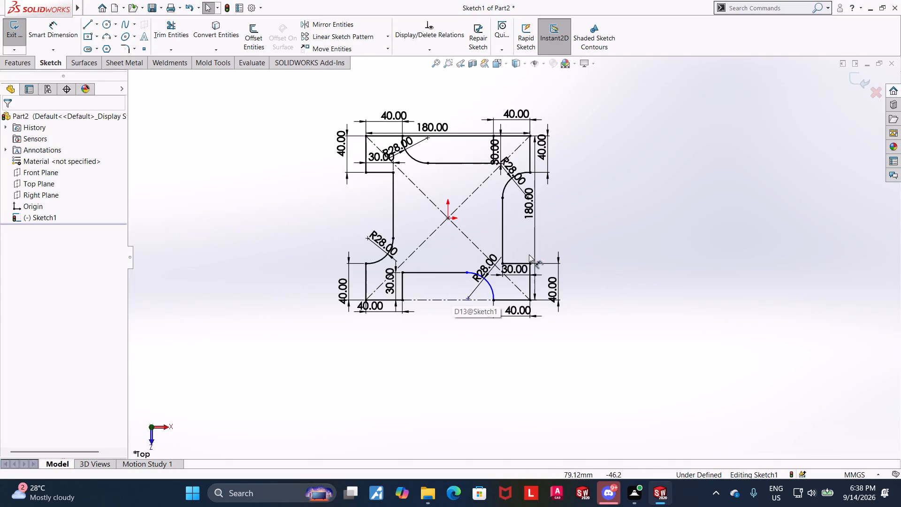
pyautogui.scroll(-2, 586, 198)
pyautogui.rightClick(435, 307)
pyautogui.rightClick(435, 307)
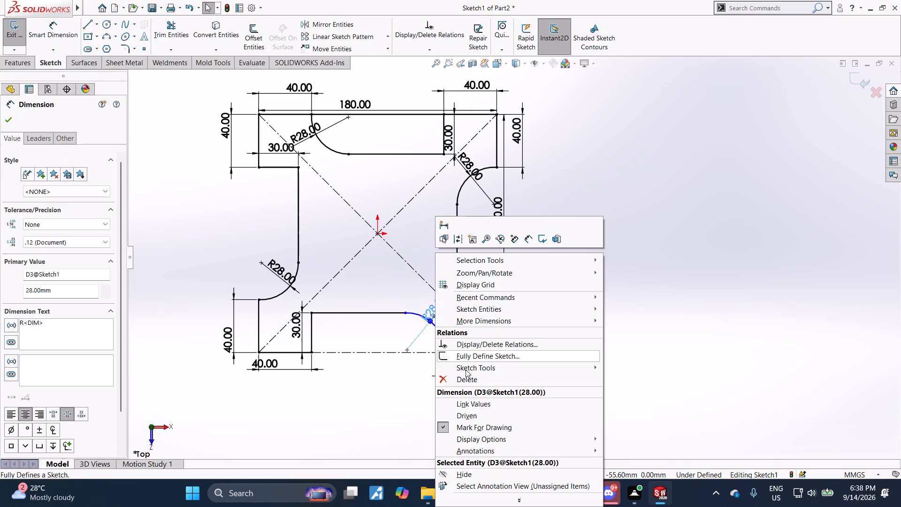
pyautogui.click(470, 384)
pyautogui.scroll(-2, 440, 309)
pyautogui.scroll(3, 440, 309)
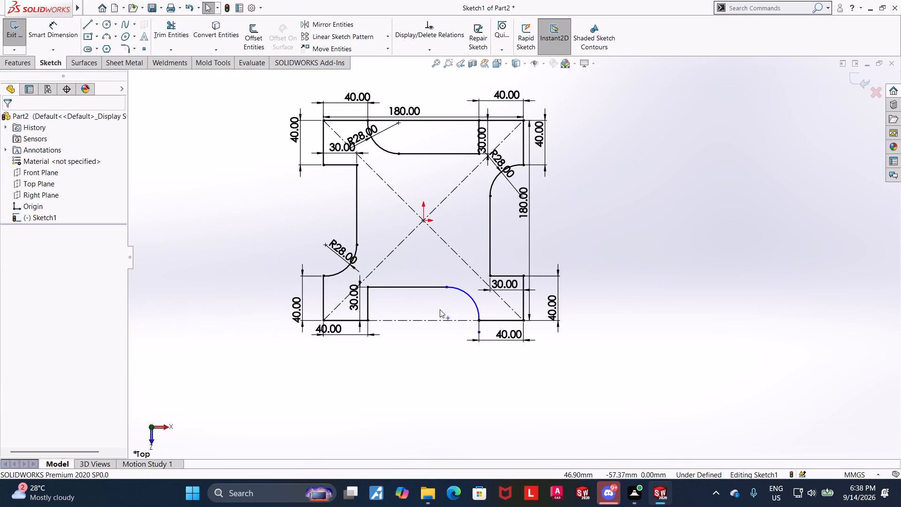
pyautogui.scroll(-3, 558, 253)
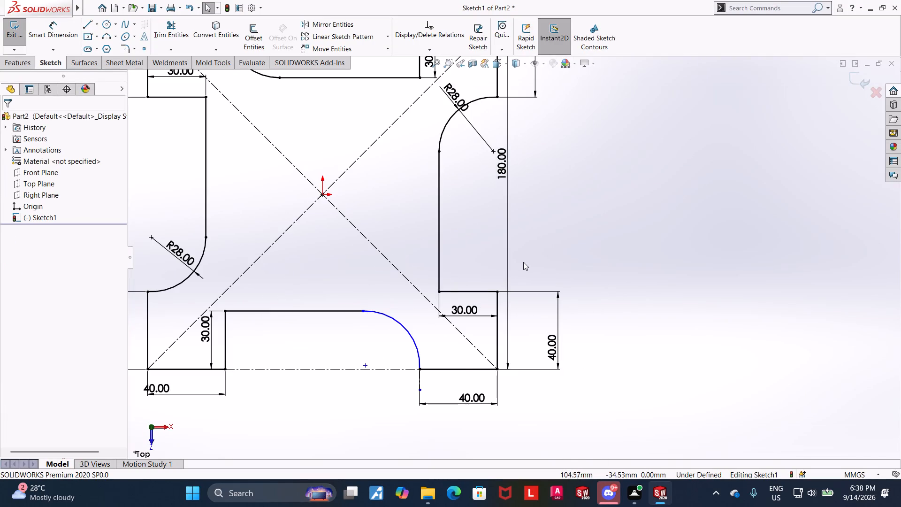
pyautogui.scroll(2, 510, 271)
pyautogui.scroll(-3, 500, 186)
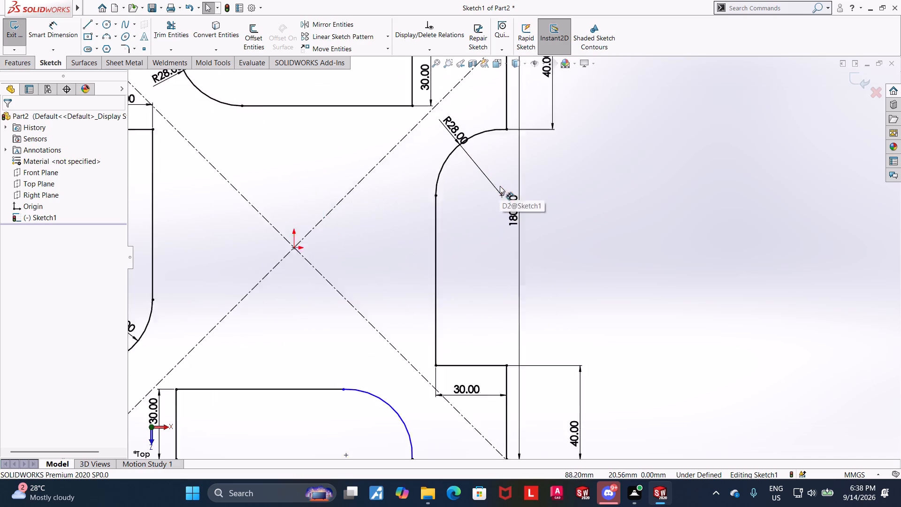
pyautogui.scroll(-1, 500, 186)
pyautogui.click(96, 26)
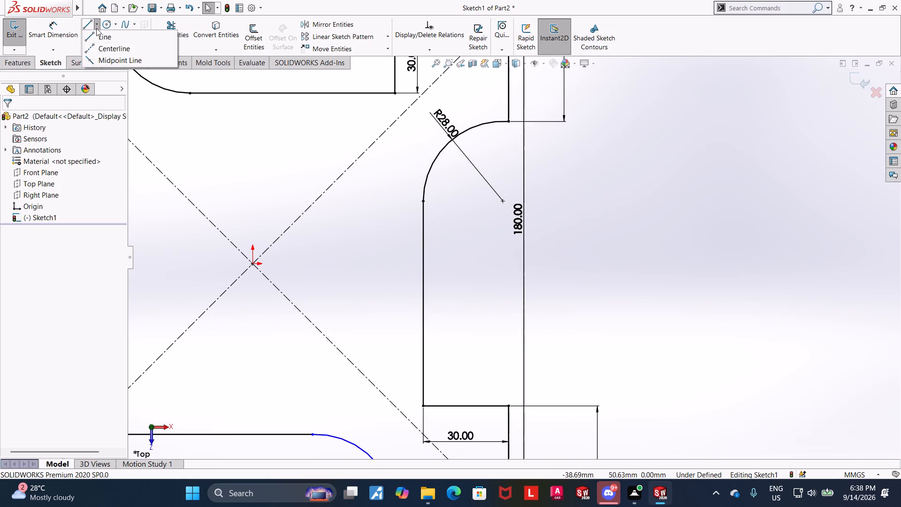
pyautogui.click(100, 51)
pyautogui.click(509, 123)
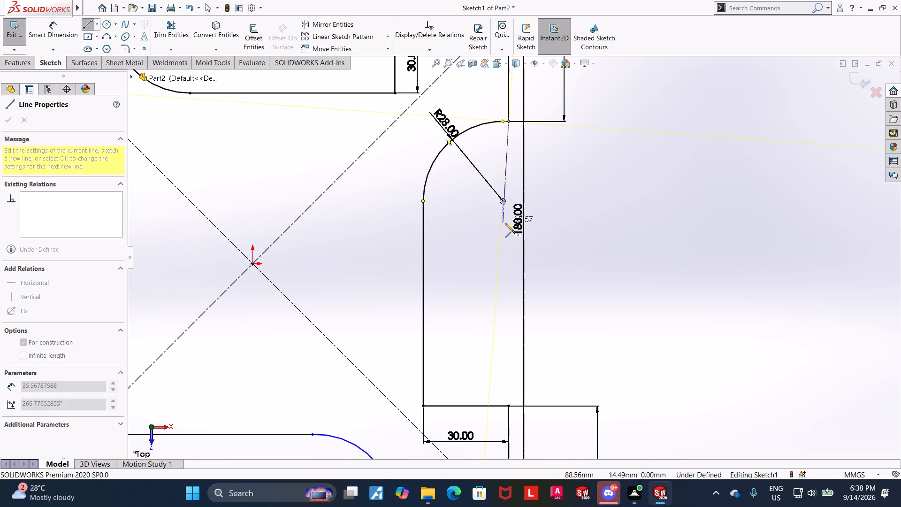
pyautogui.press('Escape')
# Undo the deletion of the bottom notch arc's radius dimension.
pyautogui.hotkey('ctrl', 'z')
# Delete the R28 radius dimension from the bottom notch's arc.
pyautogui.scroll(2, 504, 220)
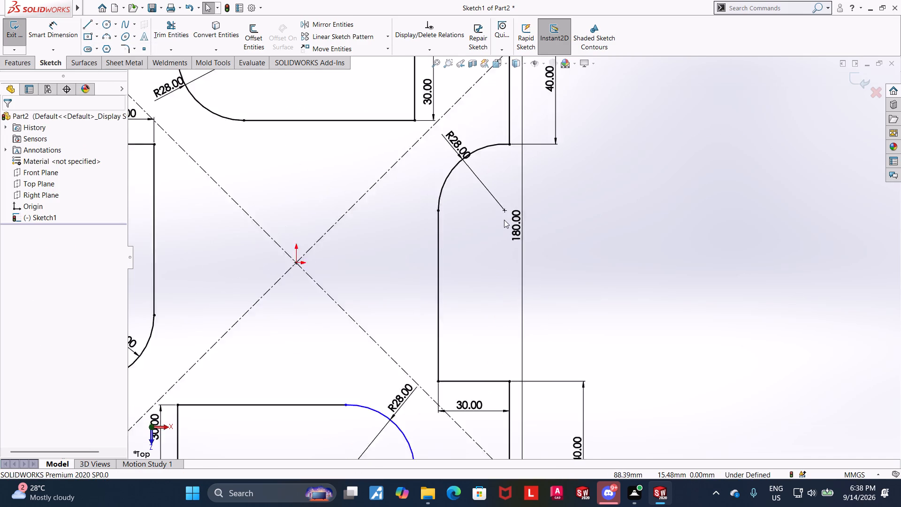
pyautogui.scroll(3, 504, 220)
pyautogui.scroll(4, 552, 267)
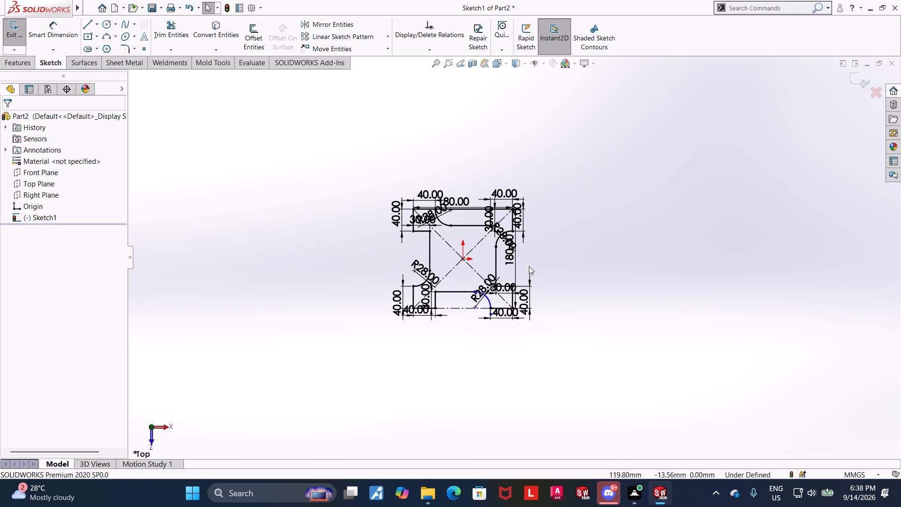
pyautogui.scroll(2, 635, 254)
pyautogui.scroll(-5, 539, 280)
pyautogui.scroll(-2, 491, 284)
pyautogui.scroll(-3, 434, 269)
pyautogui.press('Escape')
pyautogui.press('Escape')
pyautogui.press('Escape')
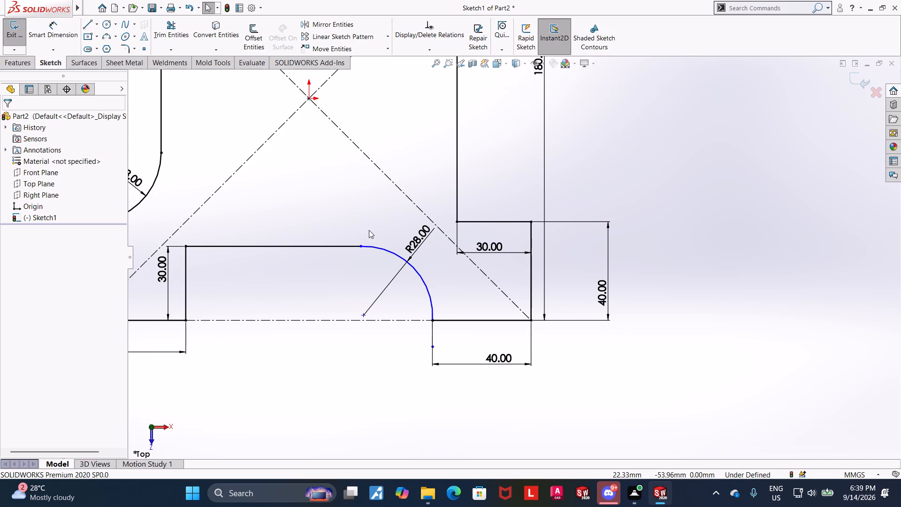
pyautogui.scroll(1, 391, 247)
pyautogui.press('Escape')
pyautogui.press('Escape')
pyautogui.rightClick(435, 245)
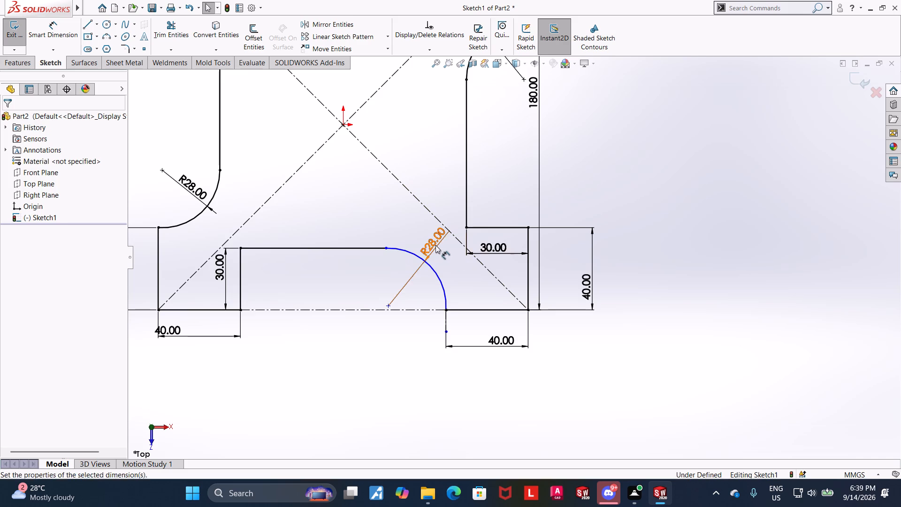
pyautogui.click(472, 374)
# Trim away the bottom notch's arc.
pyautogui.scroll(4, 423, 257)
pyautogui.scroll(-2, 478, 239)
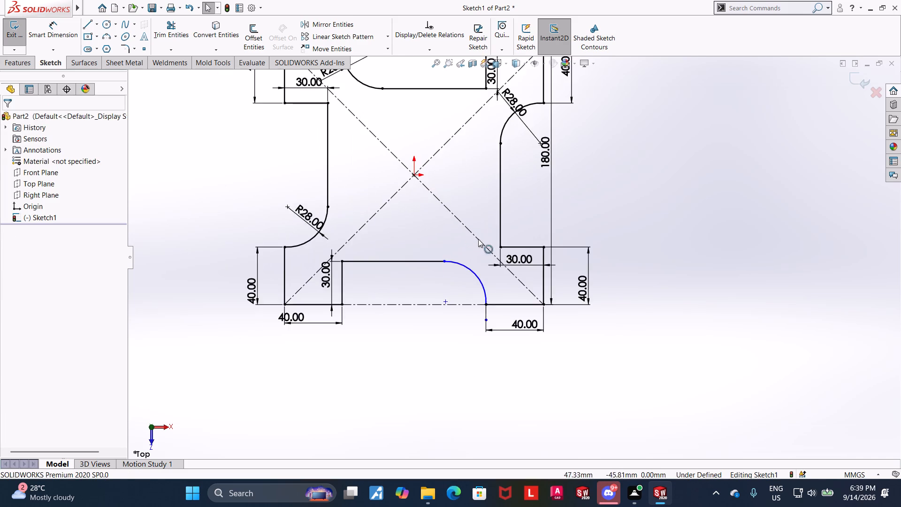
pyautogui.scroll(-1, 478, 239)
pyautogui.click(42, 28)
pyautogui.press('Escape')
pyautogui.click(166, 23)
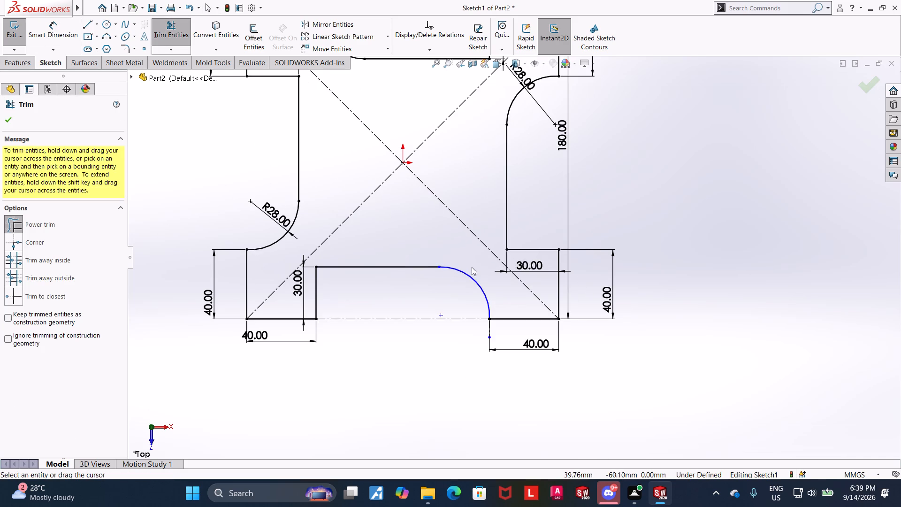
pyautogui.moveTo(472, 268); pyautogui.dragTo(456, 284)
pyautogui.click(532, 341)
pyautogui.moveTo(534, 338); pyautogui.dragTo(529, 373)
pyautogui.press('Escape')
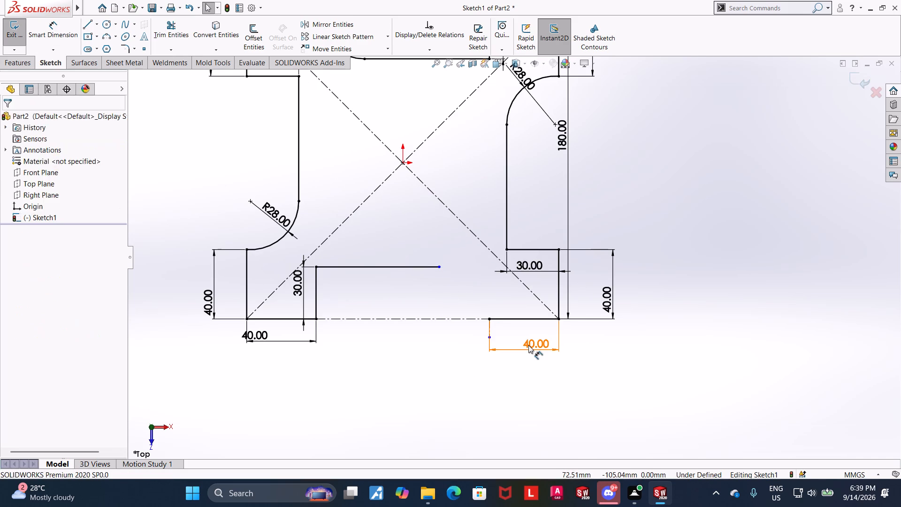
# Delete the 40 mm dimension under the right bottom edge segment.
pyautogui.rightClick(528, 345)
pyautogui.click(549, 374)
pyautogui.click(550, 371)
pyautogui.press('Escape')
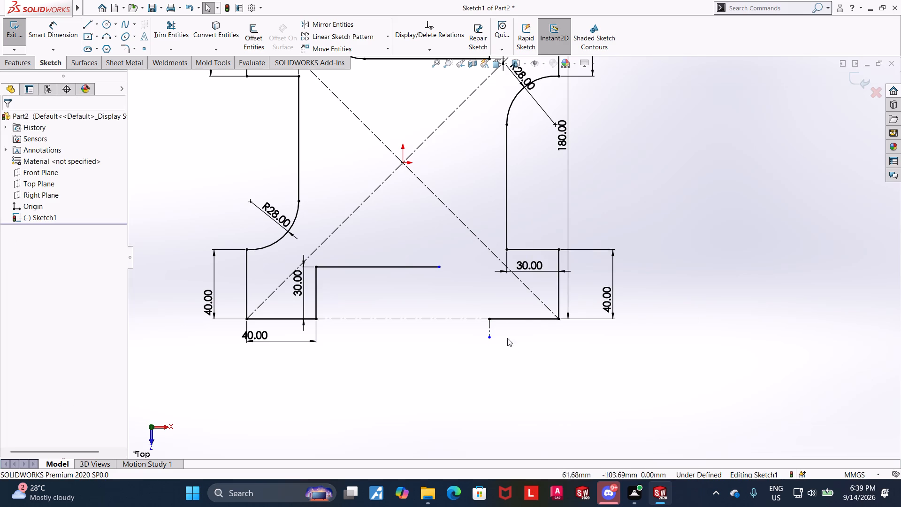
# Delete the short vertical construction line below the right bottom edge segment and the horizontal construction line across the bottom notch's opening.
pyautogui.moveTo(497, 327); pyautogui.dragTo(473, 336)
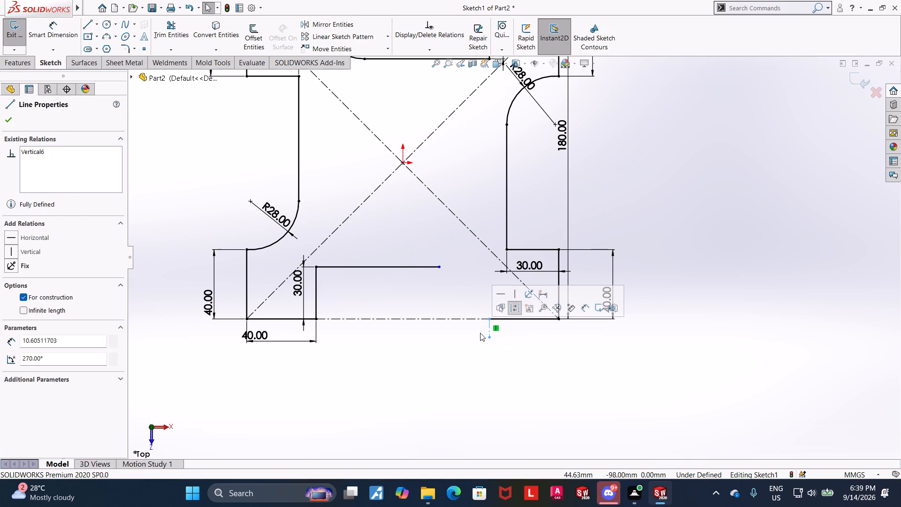
pyautogui.press('Delete')
pyautogui.moveTo(489, 321); pyautogui.dragTo(380, 319)
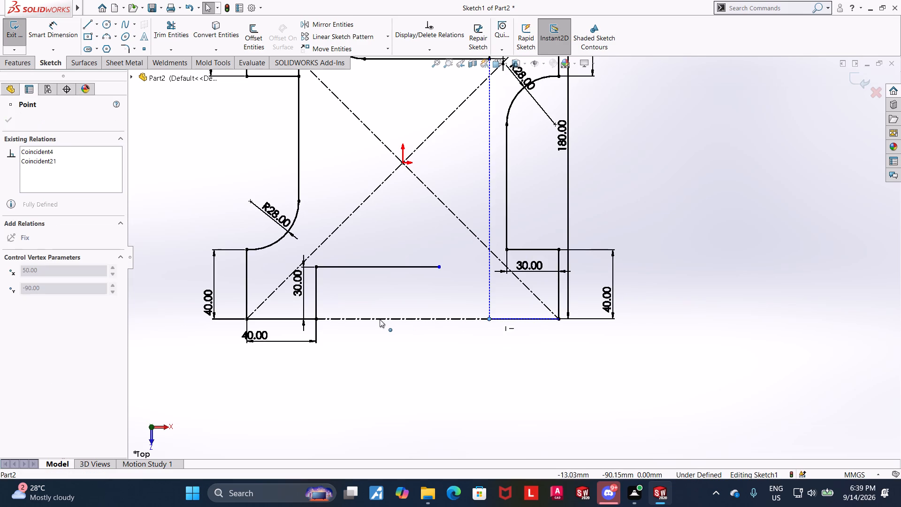
pyautogui.moveTo(380, 319); pyautogui.dragTo(380, 319)
pyautogui.click(424, 320)
pyautogui.press('Delete')
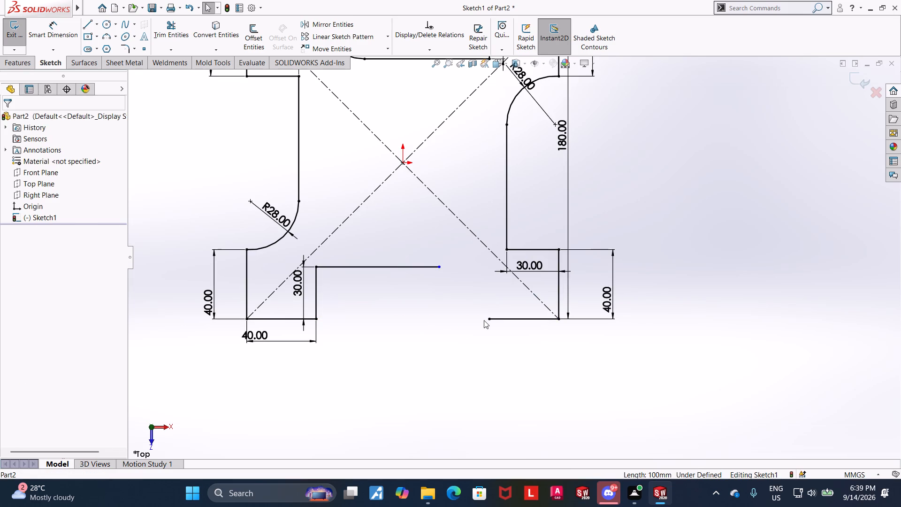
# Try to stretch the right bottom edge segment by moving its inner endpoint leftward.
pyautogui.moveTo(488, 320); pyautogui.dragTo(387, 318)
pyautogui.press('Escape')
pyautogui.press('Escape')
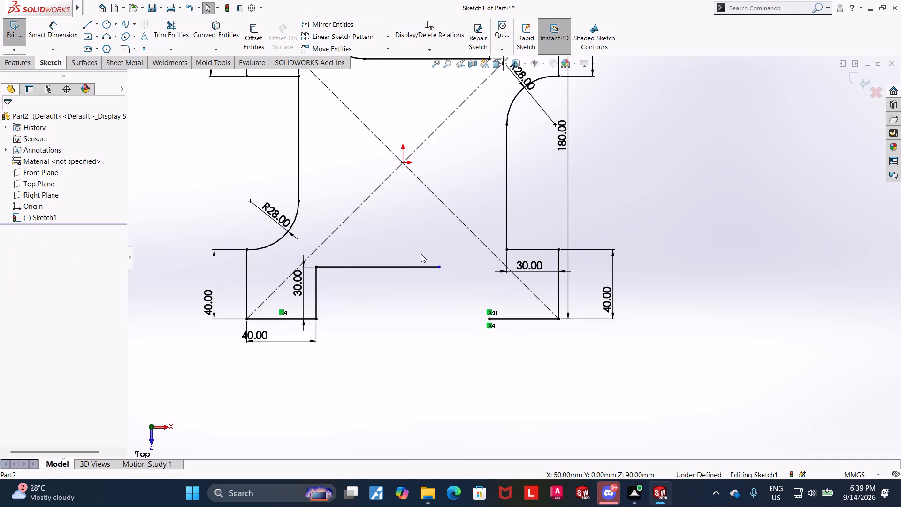
# Trim away the right bottom edge segment.
pyautogui.click(166, 30)
pyautogui.moveTo(509, 303); pyautogui.dragTo(510, 334)
pyautogui.press('Escape')
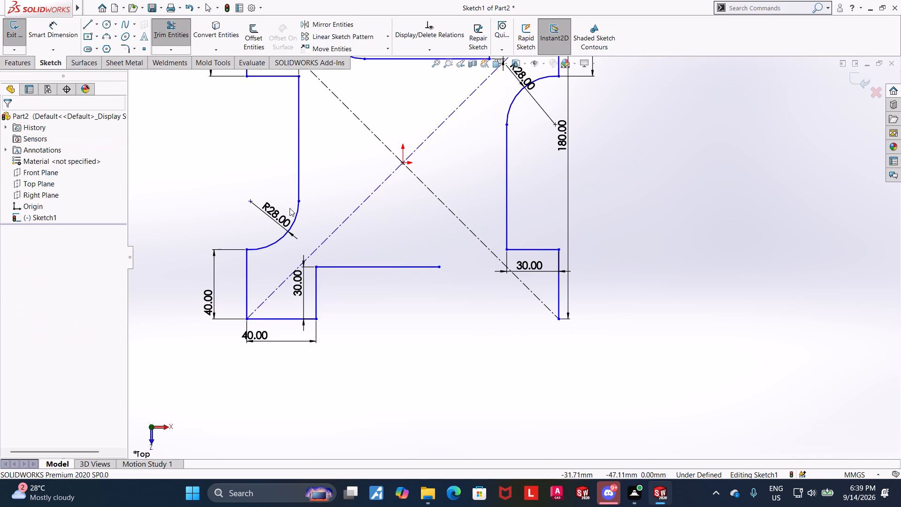
pyautogui.press('Escape')
# Sketch a horizontal line leftward from the square's bottom-right corner, ending below the bottom notch's horizontal line.
pyautogui.click(89, 28)
pyautogui.click(559, 318)
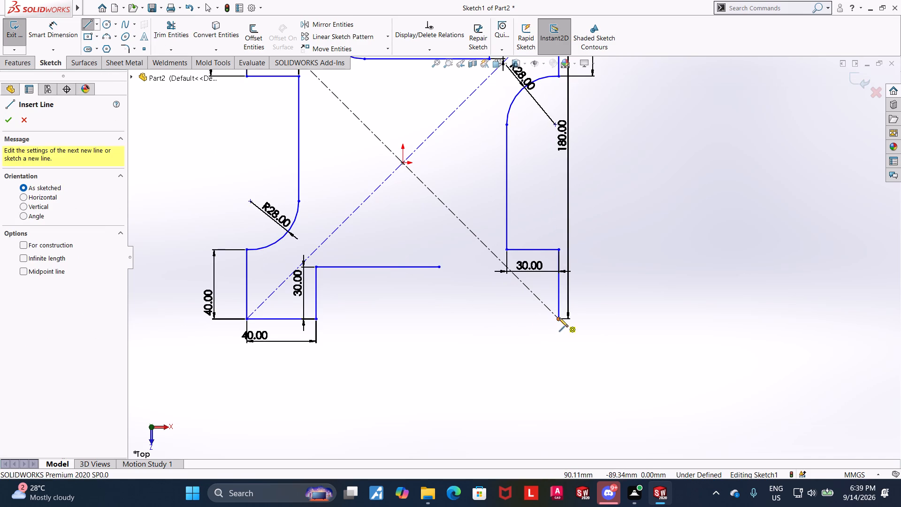
pyautogui.click(391, 316)
pyautogui.press('Escape')
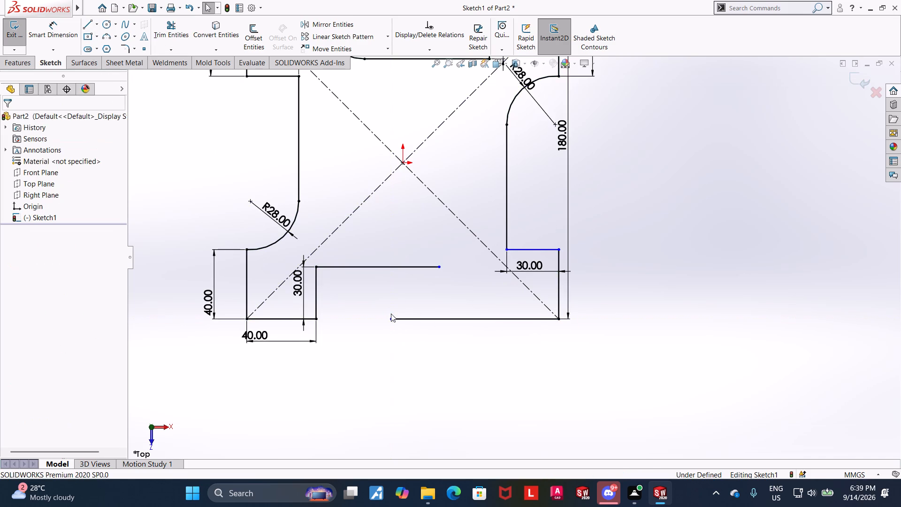
pyautogui.press('Escape')
pyautogui.press('Escape')
# Sketch a three-point arc of about 29.6 mm radius from the bottom notch's horizontal line's right end down to the new bottom line.
pyautogui.scroll(5, 586, 288)
pyautogui.scroll(-4, 574, 194)
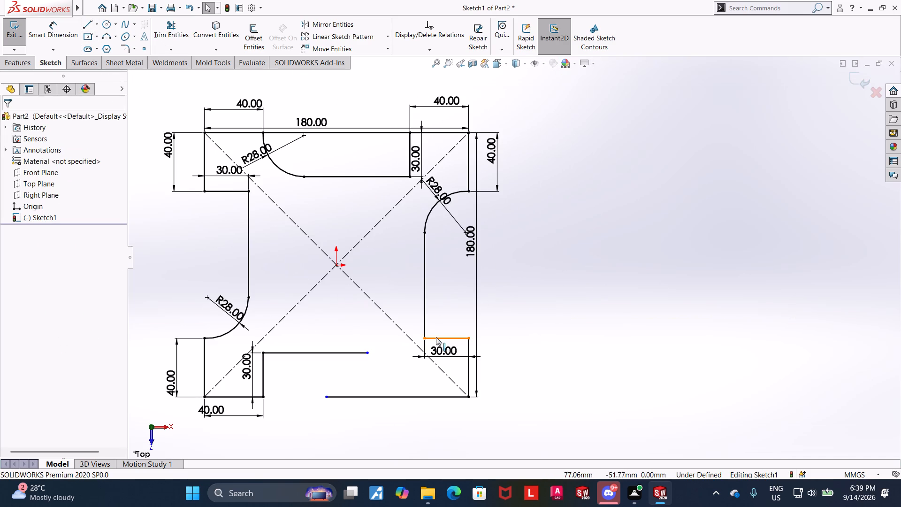
pyautogui.press('Escape')
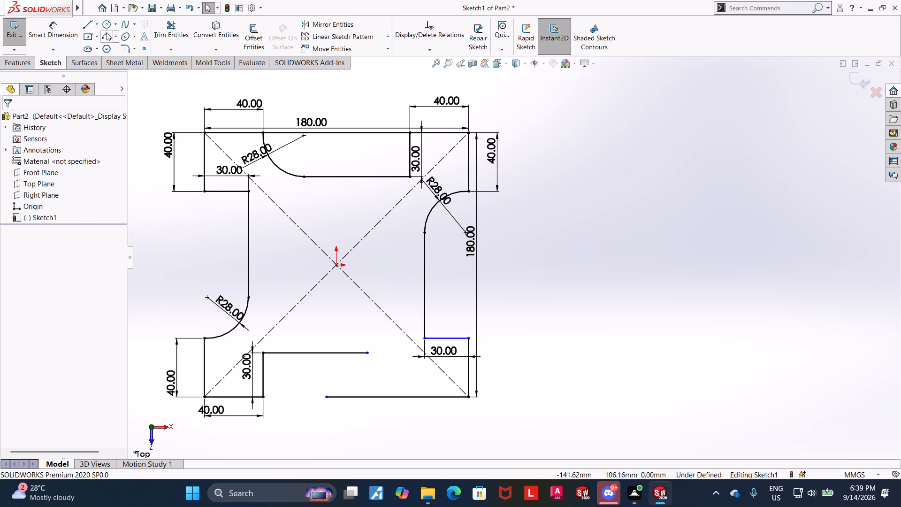
pyautogui.click(107, 32)
pyautogui.click(370, 353)
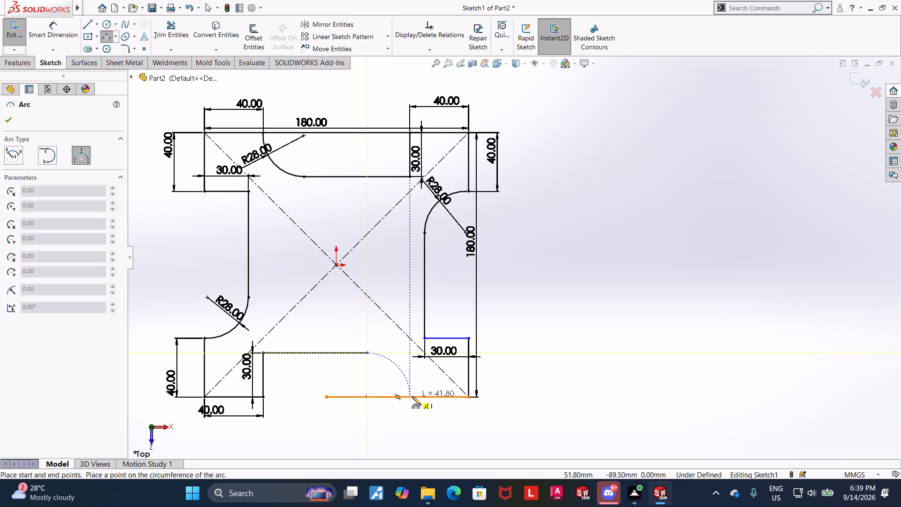
pyautogui.click(412, 396)
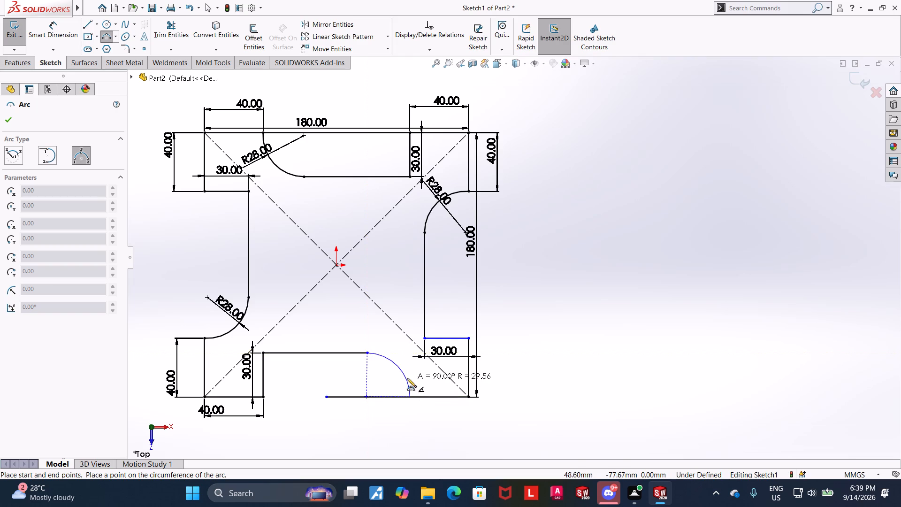
pyautogui.click(402, 375)
pyautogui.press('Escape')
pyautogui.press('Escape')
pyautogui.press('Escape')
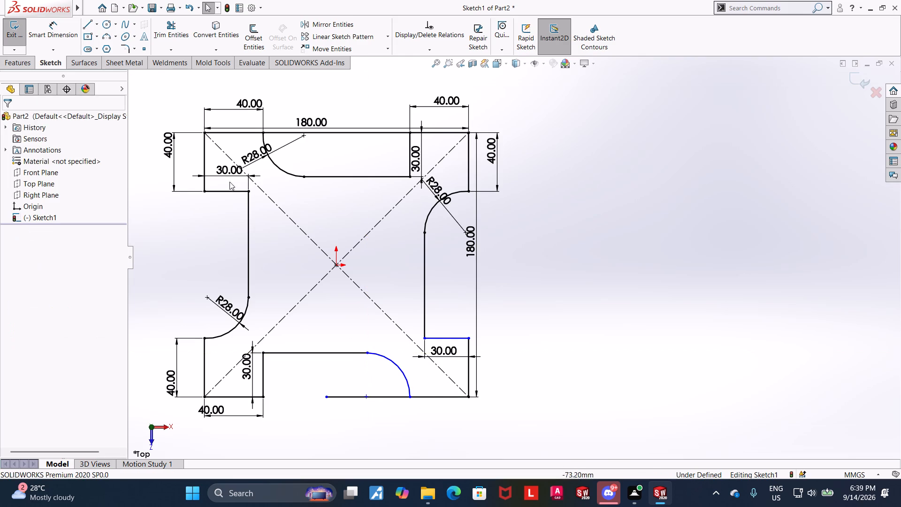
pyautogui.press('Escape')
# Dimension the horizontal distance from the arc's lower end to the square's bottom-right corner as 40 mm.
pyautogui.click(53, 28)
pyautogui.click(390, 357)
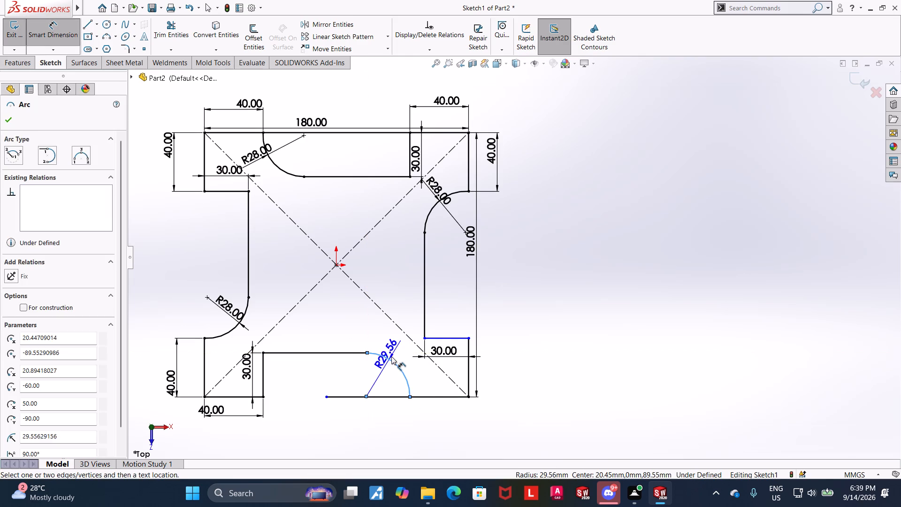
pyautogui.press('Escape')
pyautogui.click(410, 399)
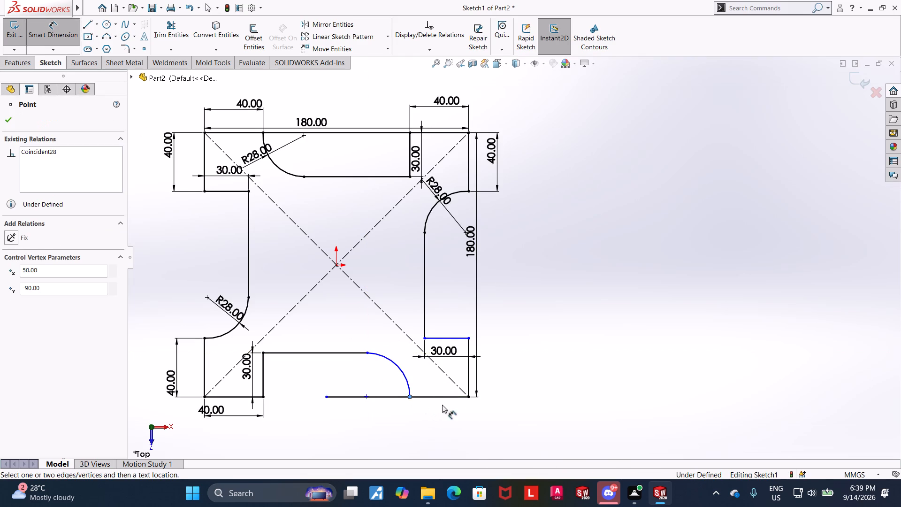
pyautogui.click(471, 398)
pyautogui.click(453, 430)
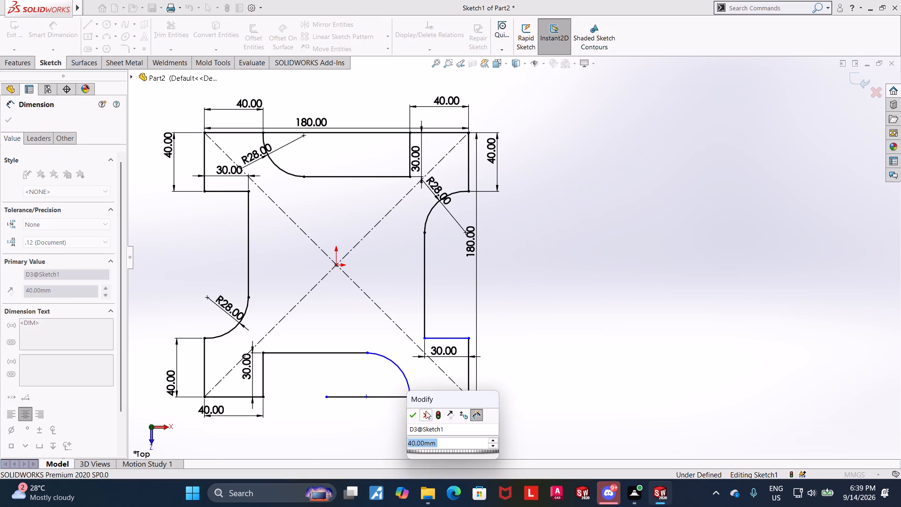
pyautogui.click(412, 413)
pyautogui.press('Escape')
pyautogui.press('Escape')
# Dimension the bottom notch's arc with a radius of 28 mm.
pyautogui.click(54, 42)
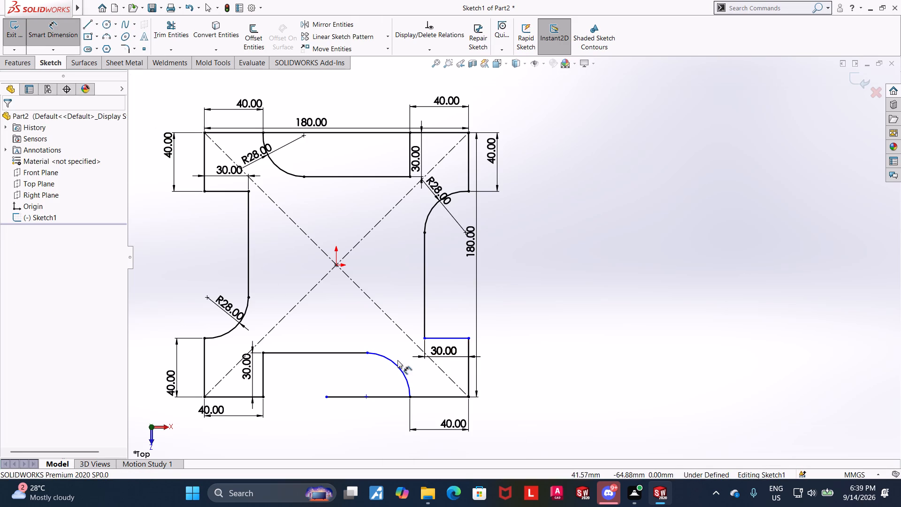
pyautogui.click(392, 361)
pyautogui.click(387, 339)
pyautogui.write('28')
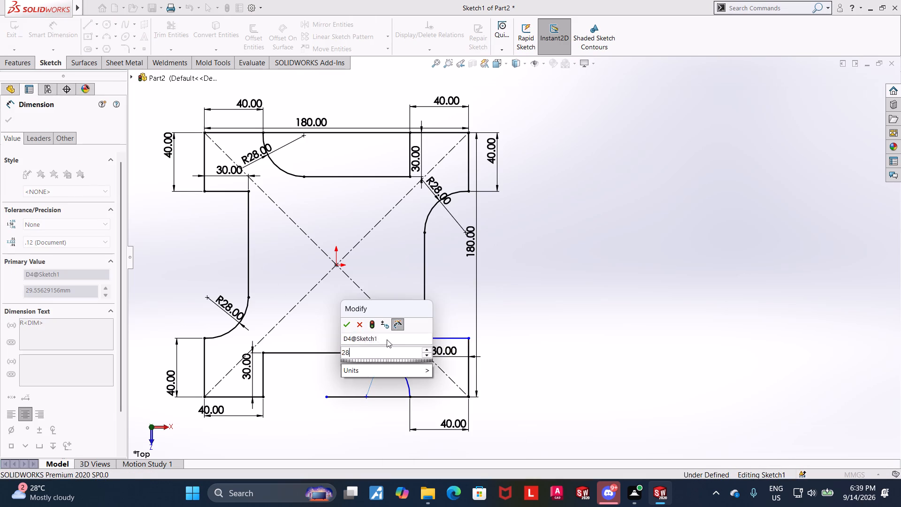
pyautogui.press('Return')
pyautogui.press('Escape')
pyautogui.press('Escape')
# Trim away the leftover bottom line extending inward from the bottom notch's arc.
pyautogui.scroll(-3, 435, 386)
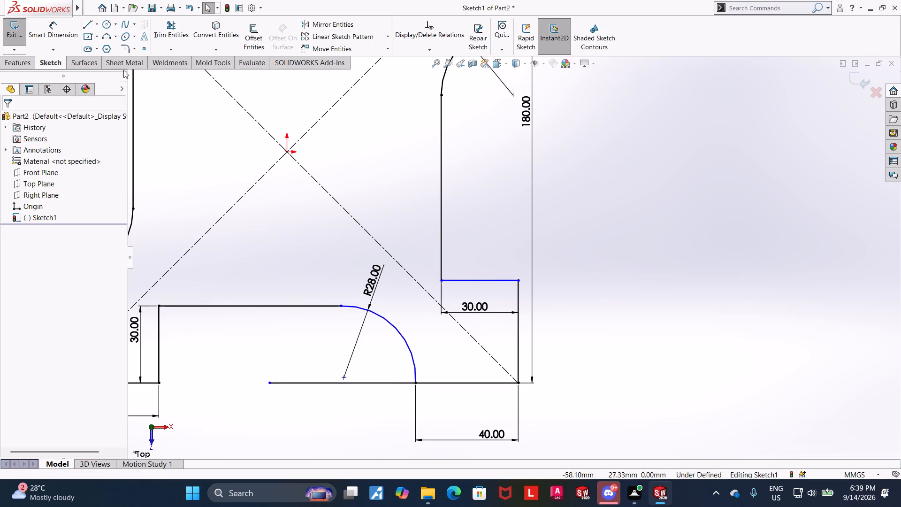
pyautogui.click(176, 31)
pyautogui.moveTo(295, 335); pyautogui.dragTo(319, 415)
pyautogui.scroll(6, 427, 361)
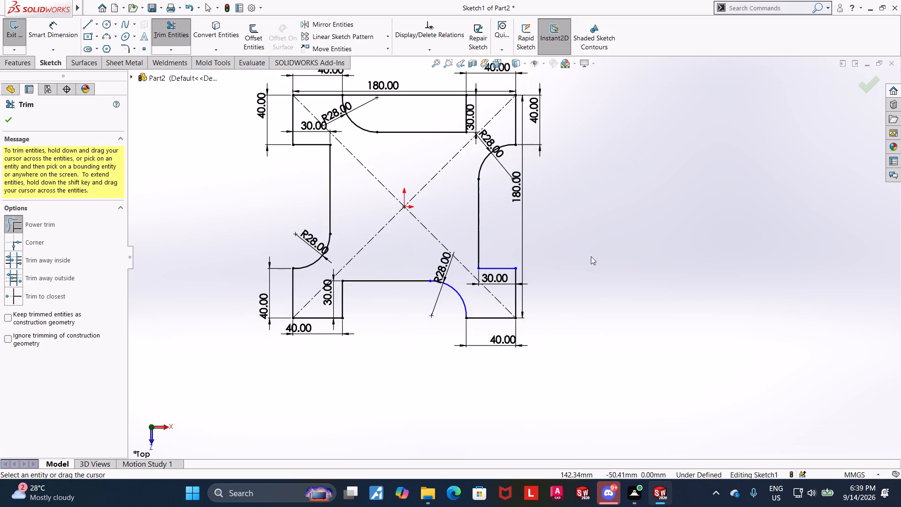
pyautogui.scroll(5, 596, 223)
pyautogui.press('Escape')
pyautogui.scroll(-4, 571, 220)
pyautogui.press('Escape')
pyautogui.press('Escape')
# Dimension the vertical distance from the origin to the right notch's lower horizontal line as 50 mm.
pyautogui.click(67, 30)
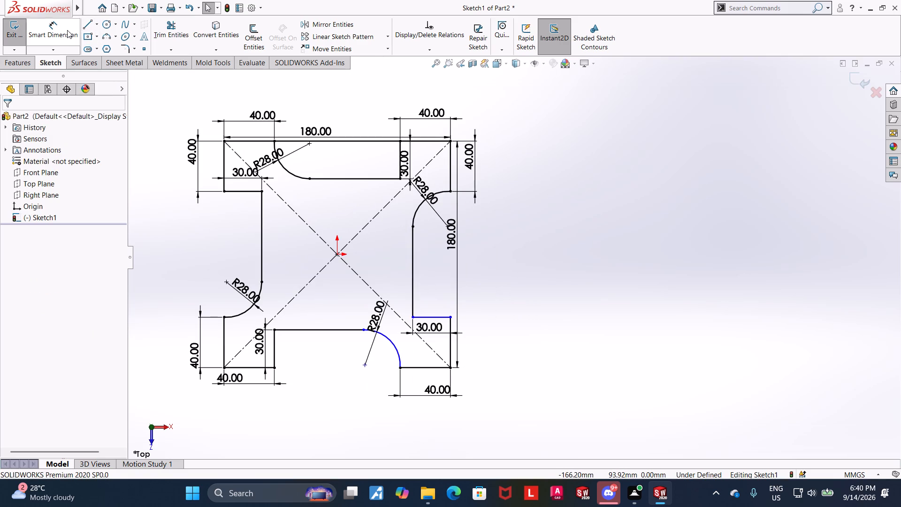
pyautogui.click(338, 254)
pyautogui.click(435, 317)
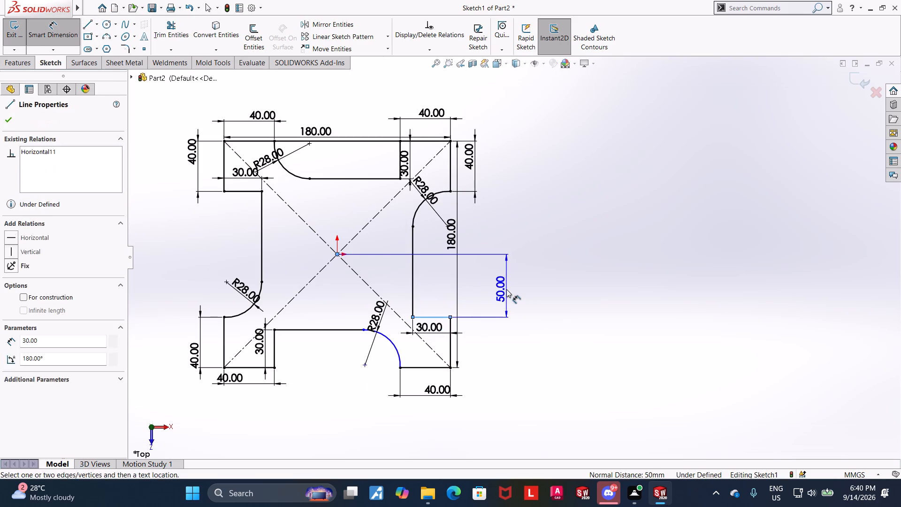
pyautogui.click(506, 289)
pyautogui.click(467, 279)
pyautogui.press('Escape')
pyautogui.press('Escape')
pyautogui.press('Escape')
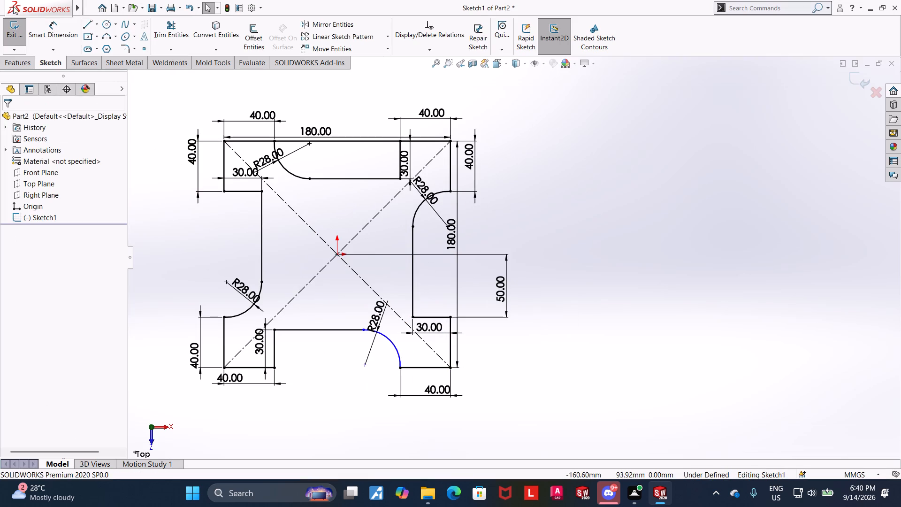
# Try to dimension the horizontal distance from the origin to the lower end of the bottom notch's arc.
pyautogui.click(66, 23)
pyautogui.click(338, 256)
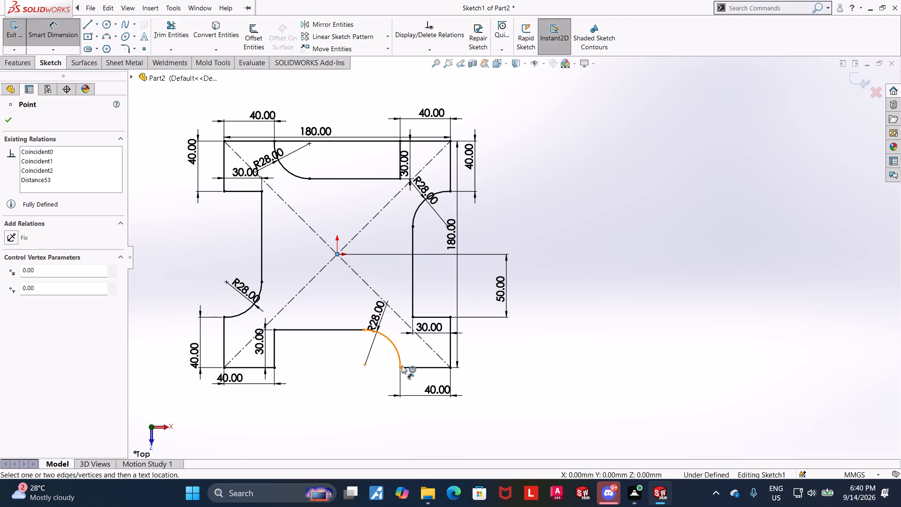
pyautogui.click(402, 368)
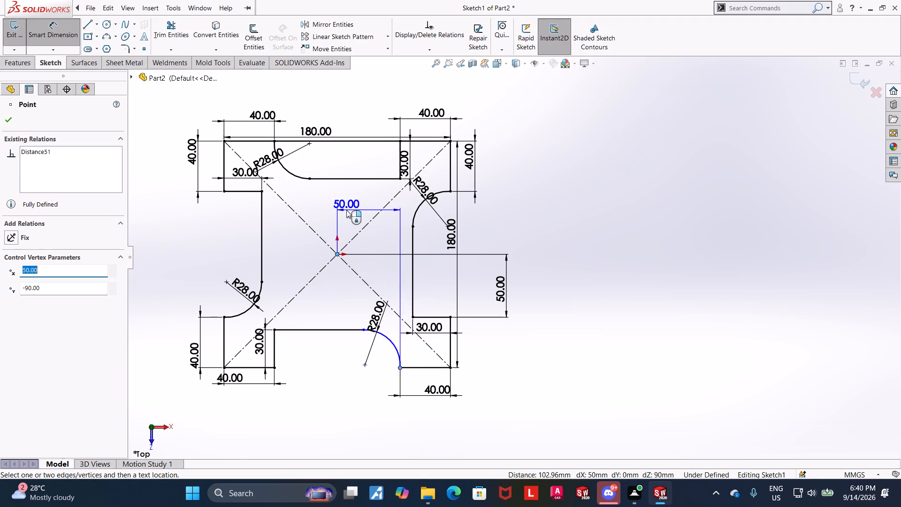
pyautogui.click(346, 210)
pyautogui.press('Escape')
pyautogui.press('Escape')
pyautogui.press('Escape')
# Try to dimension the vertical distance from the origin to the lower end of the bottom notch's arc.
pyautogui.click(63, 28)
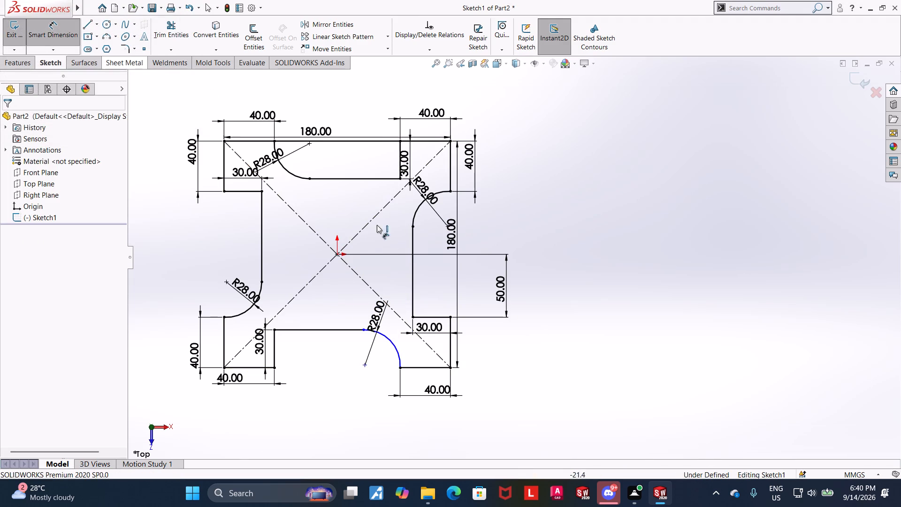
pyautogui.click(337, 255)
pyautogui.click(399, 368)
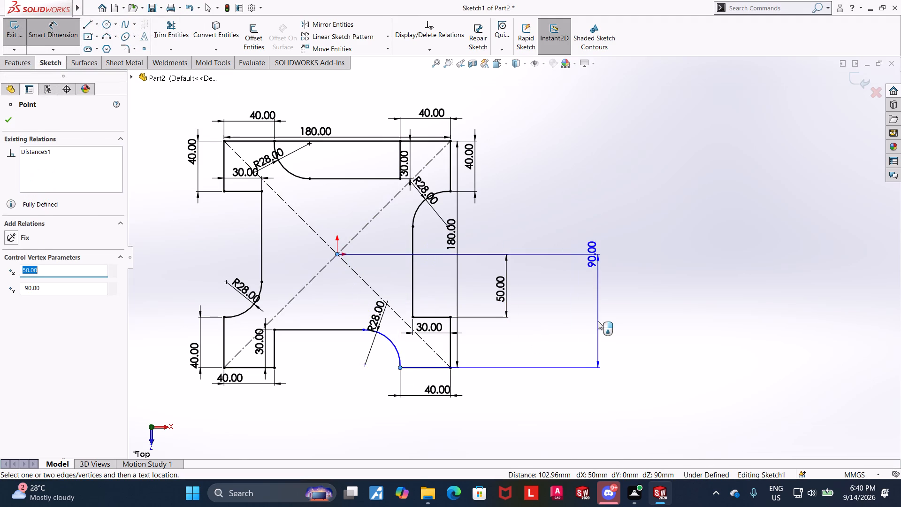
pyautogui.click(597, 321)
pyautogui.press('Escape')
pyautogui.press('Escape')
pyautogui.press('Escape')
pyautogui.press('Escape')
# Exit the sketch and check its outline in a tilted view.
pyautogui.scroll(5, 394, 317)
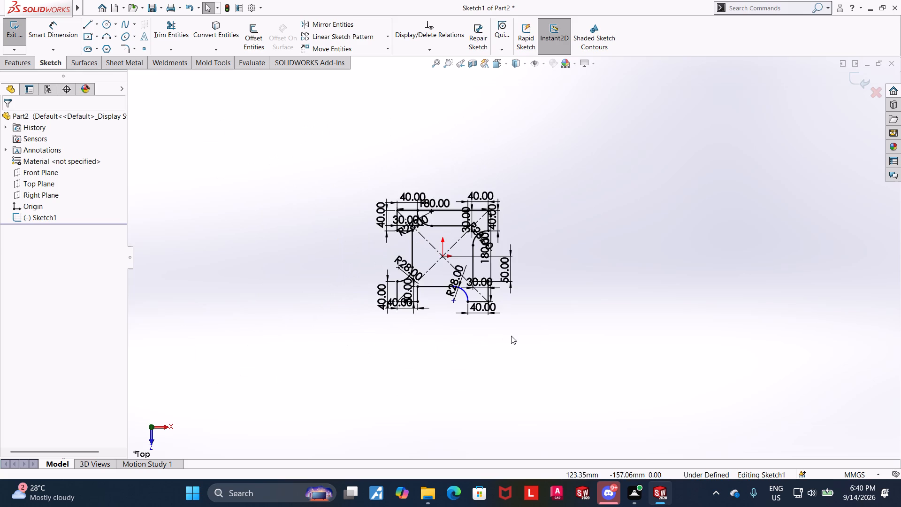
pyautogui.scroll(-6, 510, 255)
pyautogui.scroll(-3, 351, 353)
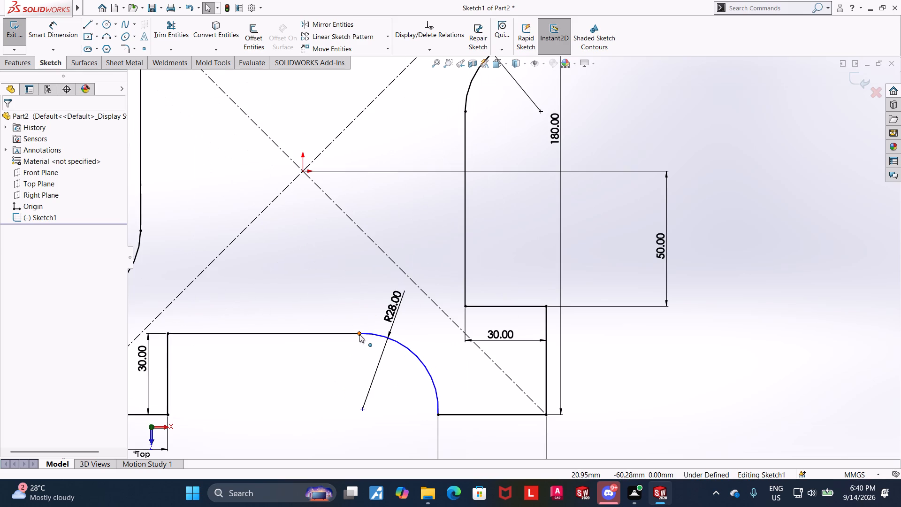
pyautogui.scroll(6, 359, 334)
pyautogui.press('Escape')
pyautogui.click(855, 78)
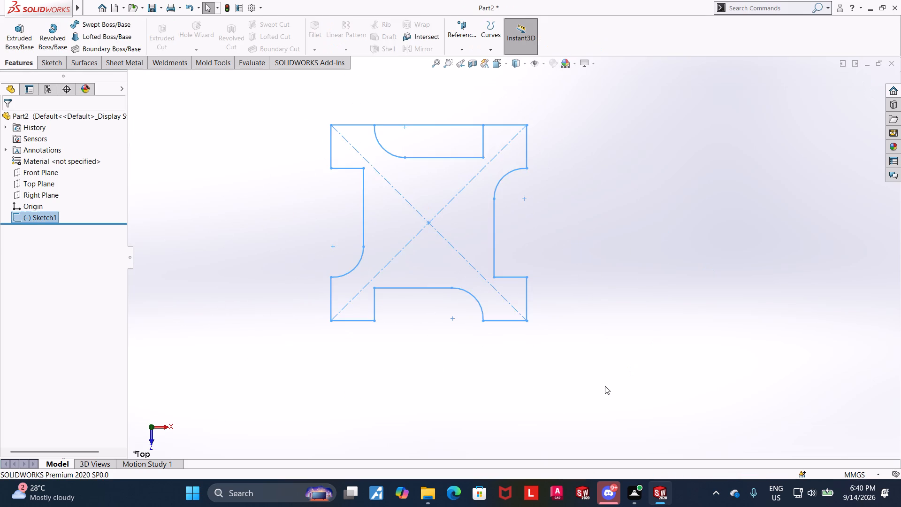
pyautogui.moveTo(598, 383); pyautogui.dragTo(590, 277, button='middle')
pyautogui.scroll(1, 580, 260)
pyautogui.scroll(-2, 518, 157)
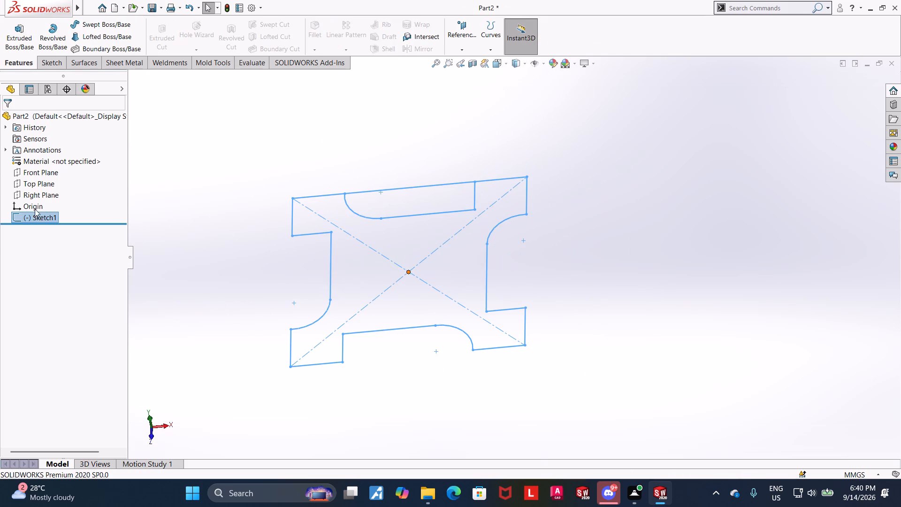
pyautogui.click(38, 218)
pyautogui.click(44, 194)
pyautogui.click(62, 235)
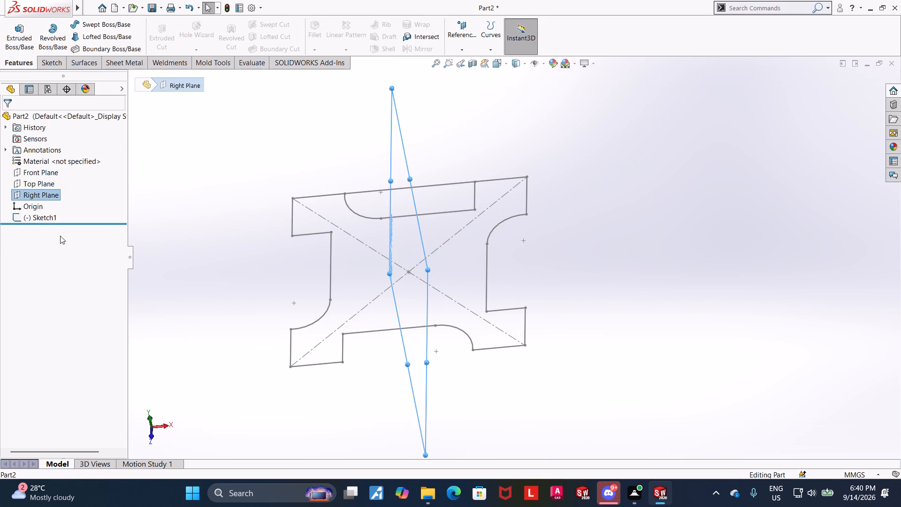
# Reopen the profile sketch, trim away the square's top edge segment across the top notch, and exit the sketch.
pyautogui.click(44, 217)
pyautogui.click(50, 191)
pyautogui.scroll(-3, 461, 166)
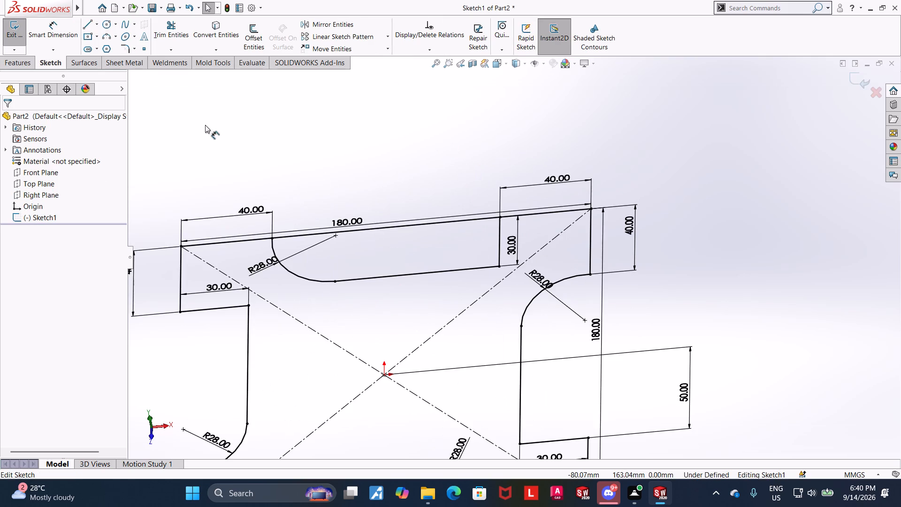
pyautogui.click(165, 33)
pyautogui.moveTo(406, 239); pyautogui.dragTo(394, 170)
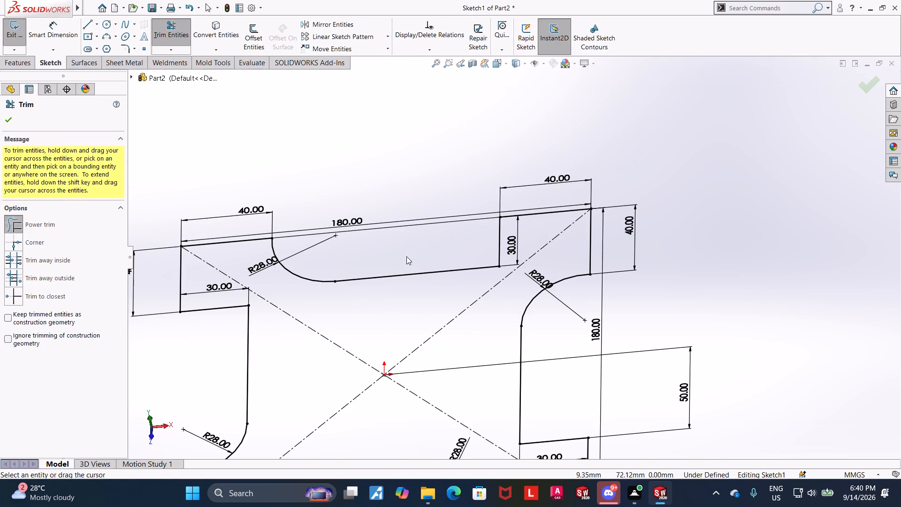
pyautogui.click(10, 119)
pyautogui.click(396, 183)
pyautogui.scroll(4, 396, 184)
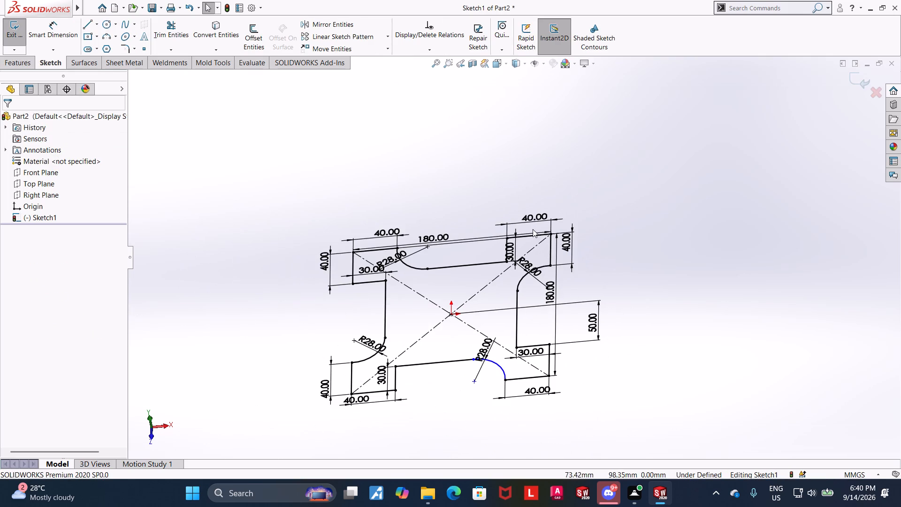
pyautogui.click(499, 184)
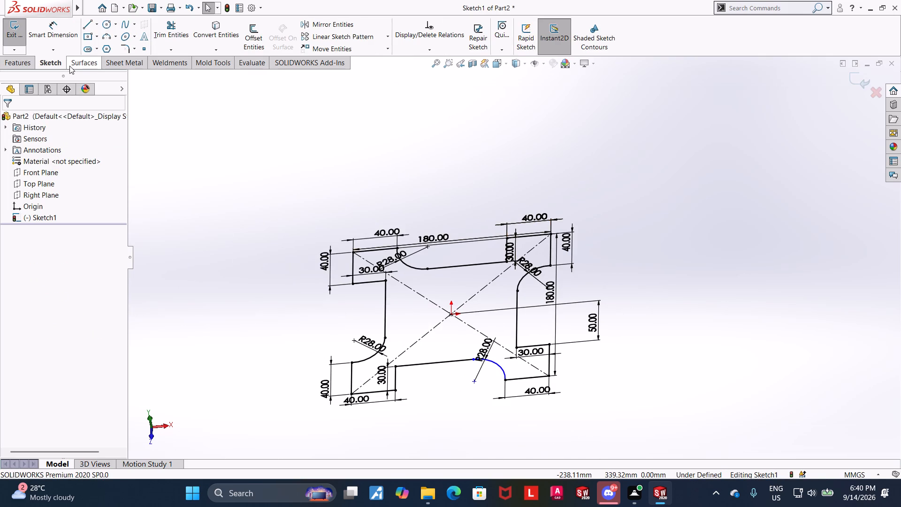
pyautogui.click(860, 84)
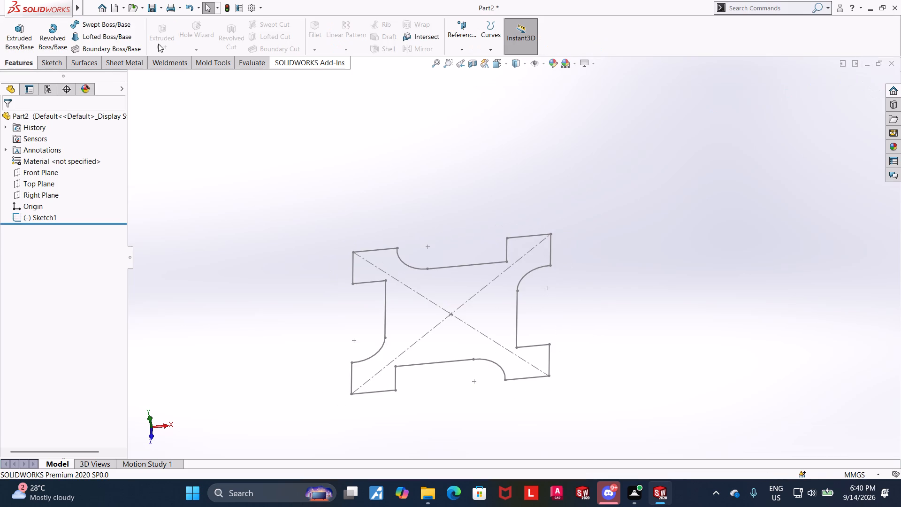
# Create a sheet metal Base Flange 2 mm thick from the notched square sketch.
pyautogui.click(111, 64)
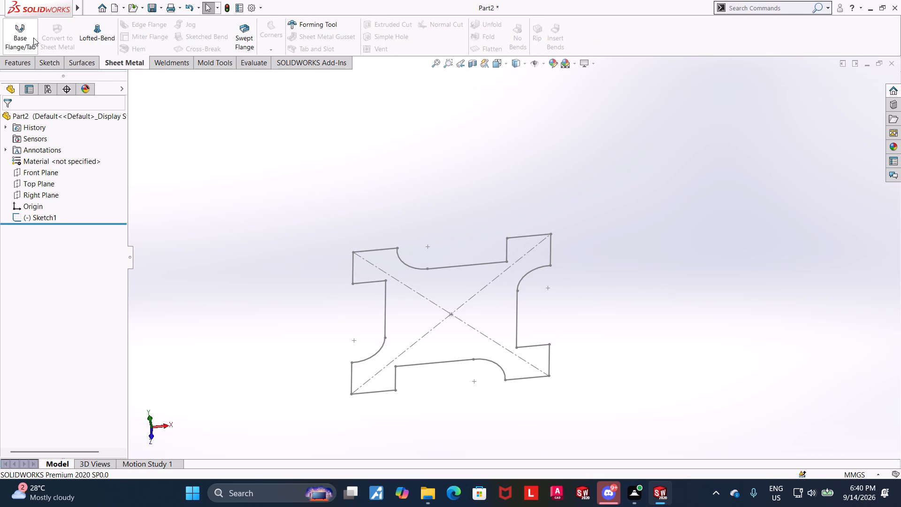
pyautogui.click(19, 36)
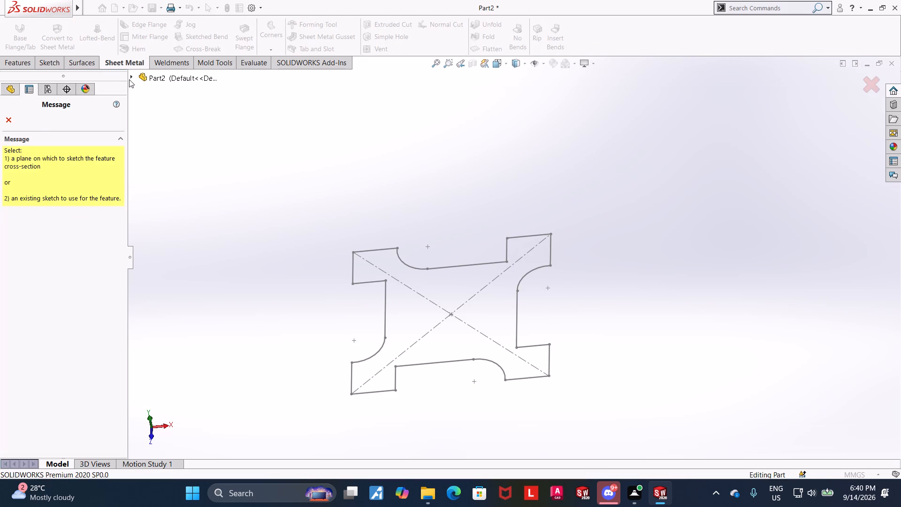
pyautogui.click(129, 79)
pyautogui.click(167, 178)
pyautogui.moveTo(280, 250); pyautogui.dragTo(271, 219, button='middle')
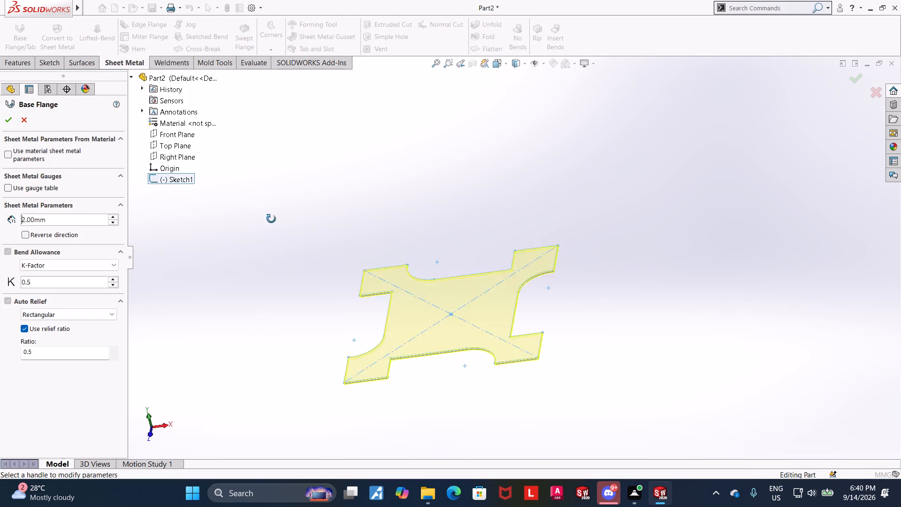
pyautogui.moveTo(271, 219); pyautogui.dragTo(269, 184, button='middle')
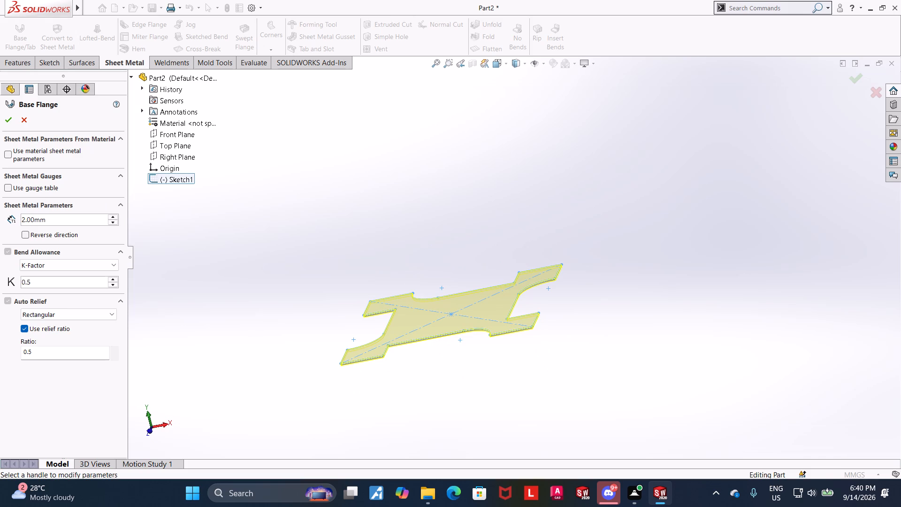
pyautogui.click(7, 124)
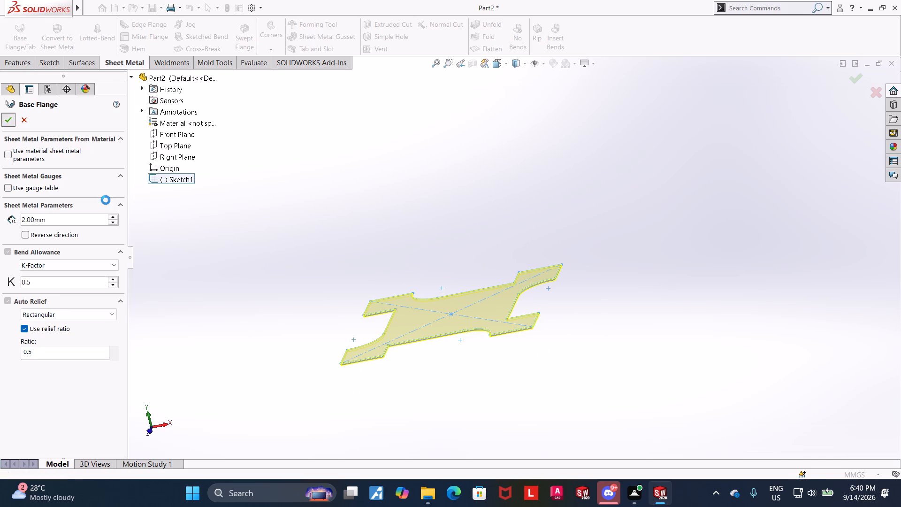
# Examine the base flange plate from directly above and from shallow angles.
pyautogui.moveTo(300, 277); pyautogui.dragTo(316, 277, button='middle')
pyautogui.moveTo(316, 279); pyautogui.dragTo(311, 348, button='middle')
pyautogui.click(310, 351)
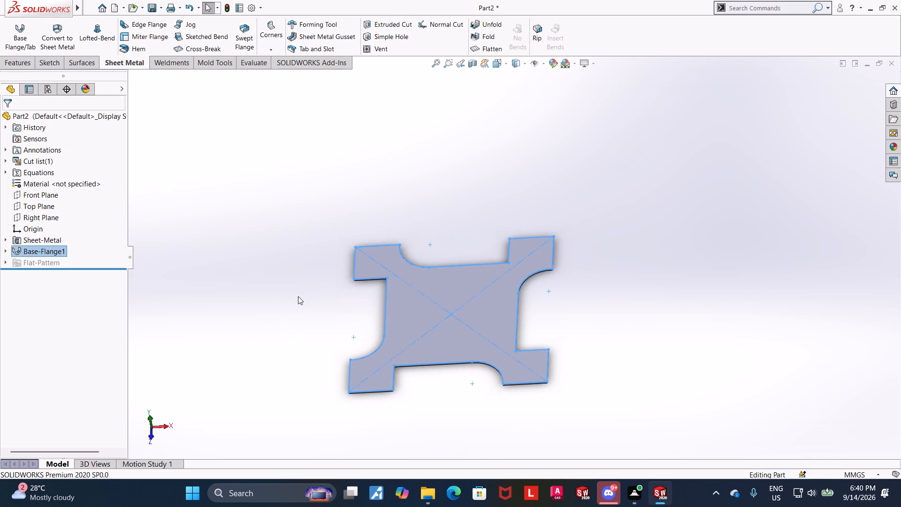
pyautogui.moveTo(298, 296); pyautogui.dragTo(302, 342, button='middle')
pyautogui.moveTo(298, 333); pyautogui.dragTo(295, 399, button='middle')
pyautogui.moveTo(298, 373); pyautogui.dragTo(299, 368, button='middle')
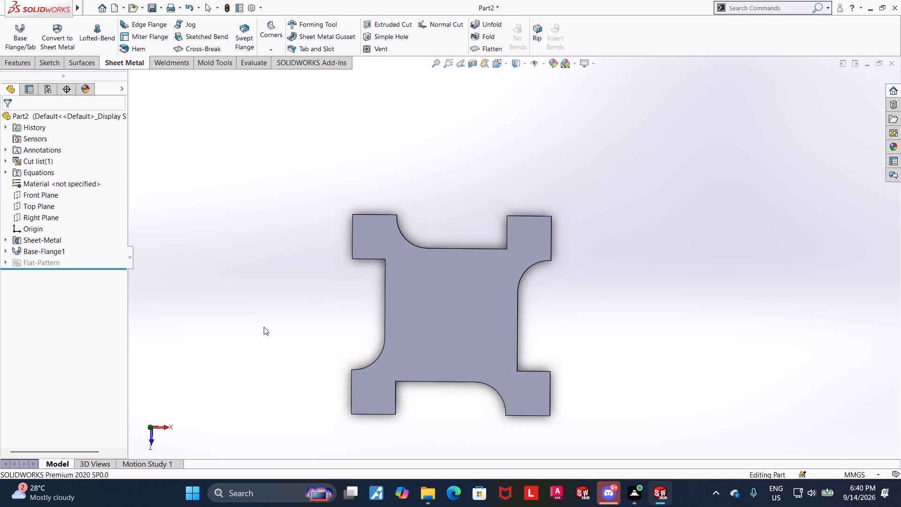
pyautogui.moveTo(264, 326); pyautogui.dragTo(271, 223, button='middle')
pyautogui.scroll(-4, 492, 349)
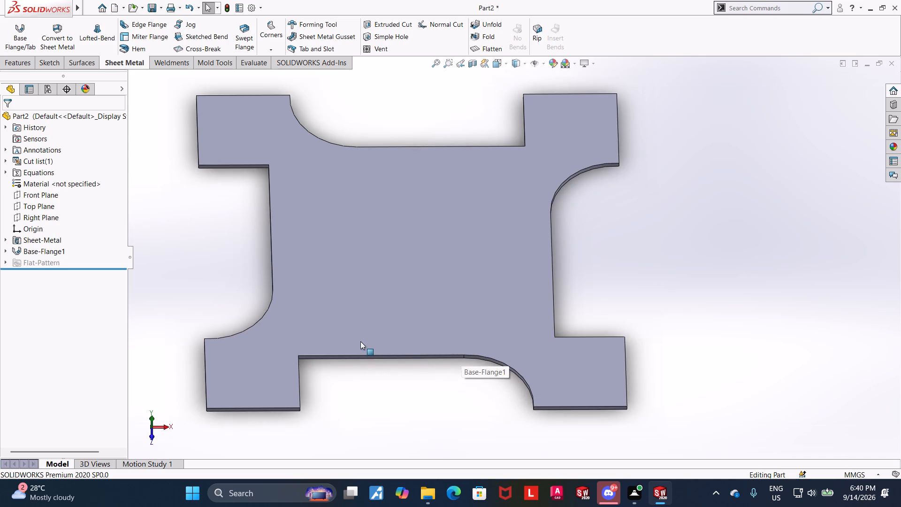
pyautogui.moveTo(239, 274); pyautogui.dragTo(234, 162, button='middle')
pyautogui.moveTo(219, 229); pyautogui.dragTo(235, 257, button='middle')
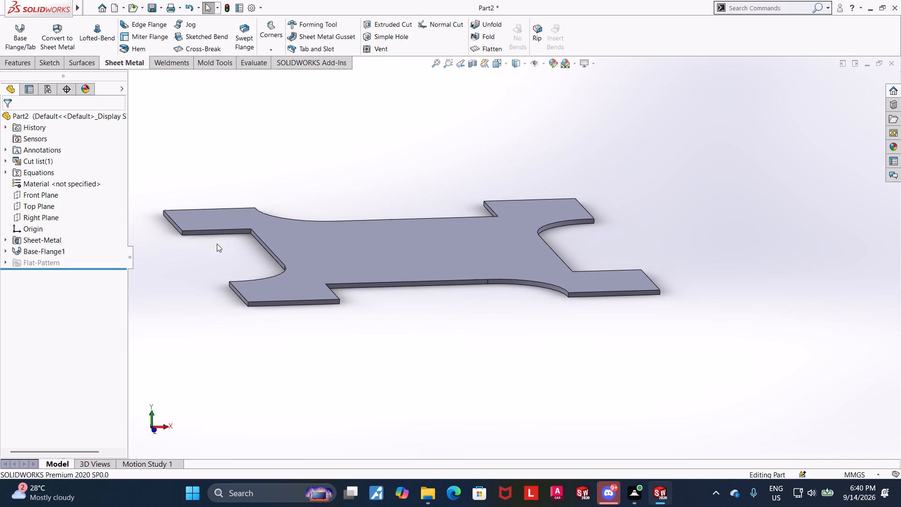
# Start an Edge Flange from the 30 mm lower edge of the plate's rear-left tab facing the left notch, 102 mm long at 90 degrees.
pyautogui.click(215, 235)
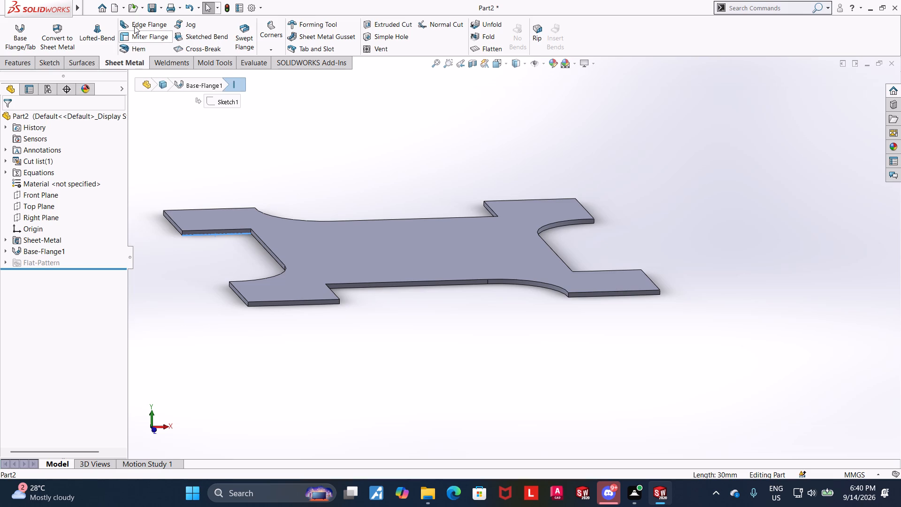
pyautogui.click(141, 21)
pyautogui.click(186, 295)
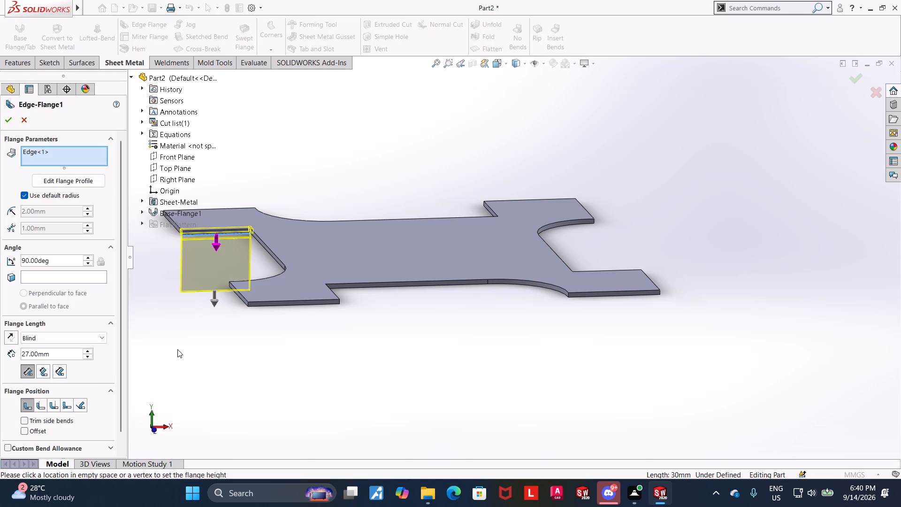
pyautogui.moveTo(177, 356); pyautogui.dragTo(199, 317, button='middle')
pyautogui.scroll(3, 193, 314)
pyautogui.scroll(-3, 206, 276)
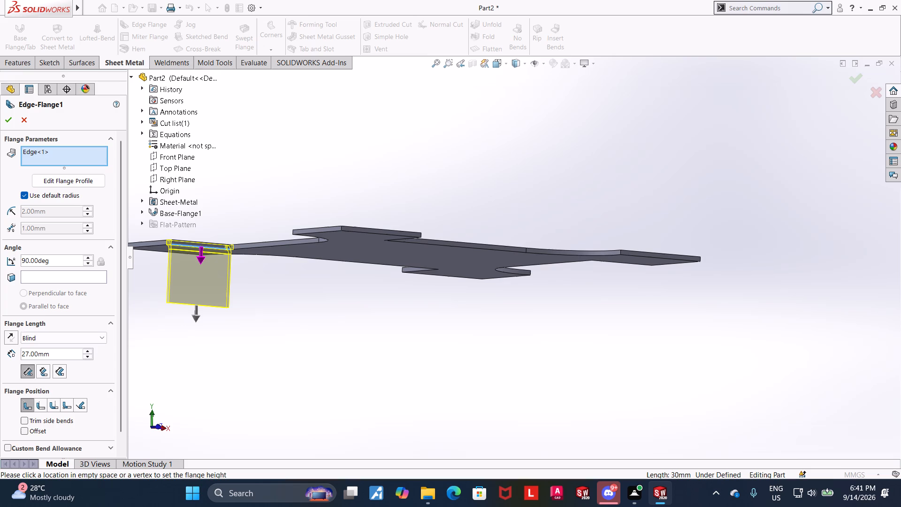
pyautogui.moveTo(70, 353); pyautogui.dragTo(12, 352)
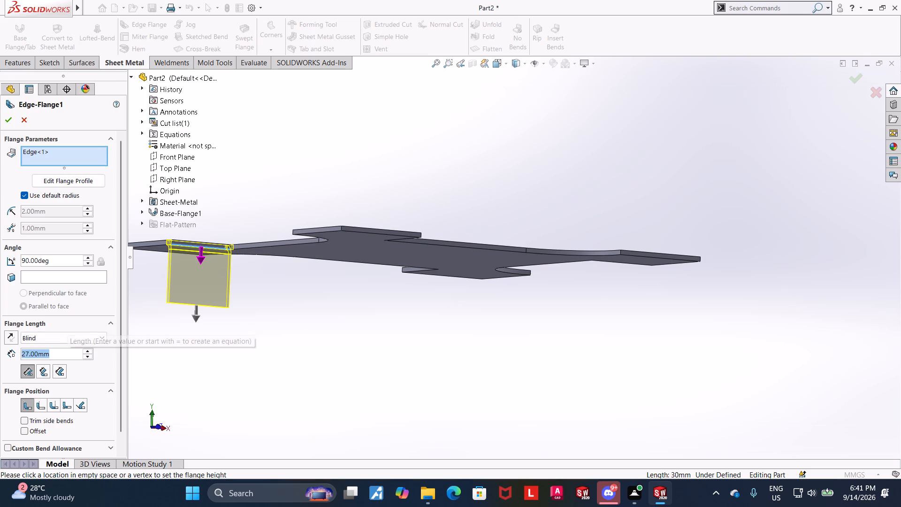
pyautogui.write('102')
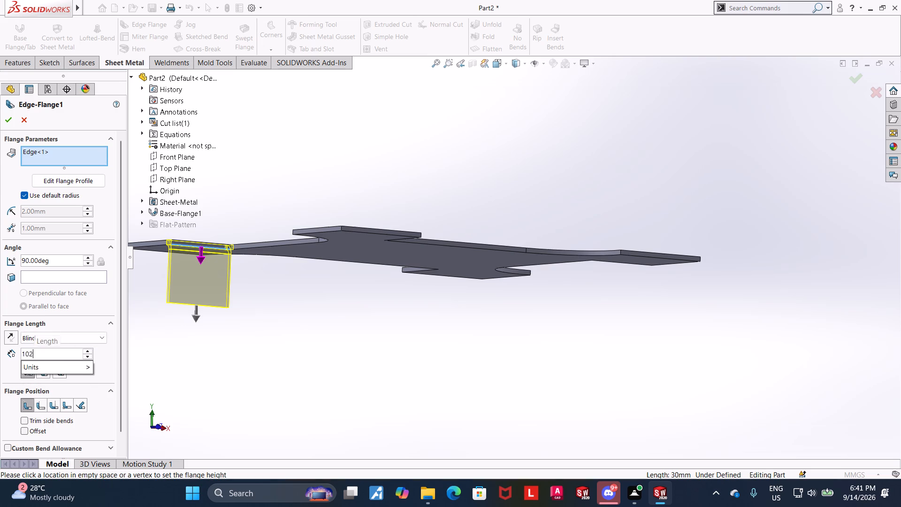
pyautogui.press('Return')
pyautogui.scroll(6, 256, 286)
pyautogui.scroll(-3, 461, 274)
pyautogui.moveTo(437, 308); pyautogui.dragTo(432, 312, button='middle')
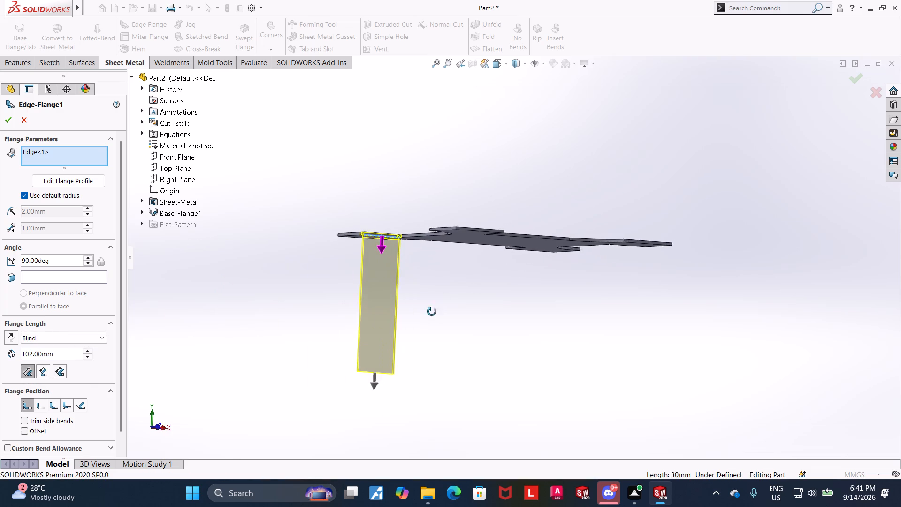
pyautogui.moveTo(432, 312); pyautogui.dragTo(418, 317, button='middle')
# Open the edge flange's profile sketch for editing in the Front view.
pyautogui.click(64, 182)
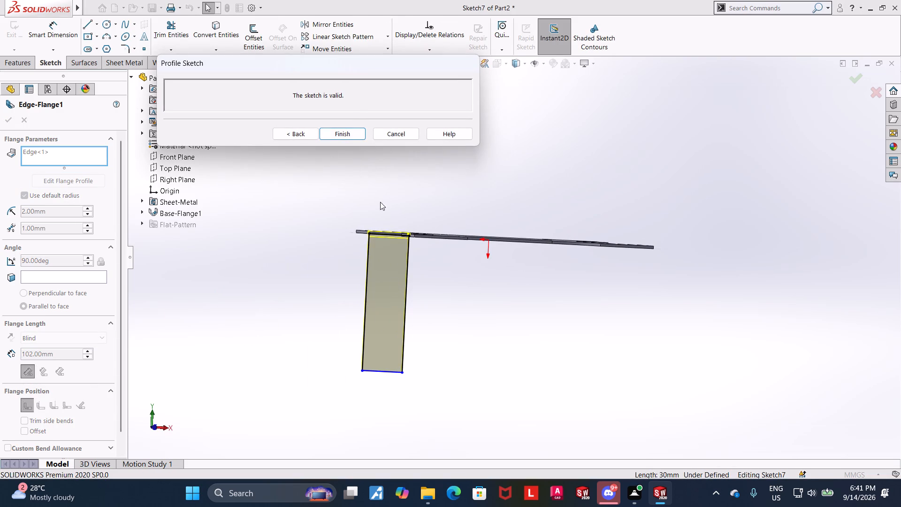
pyautogui.middleClick(406, 292)
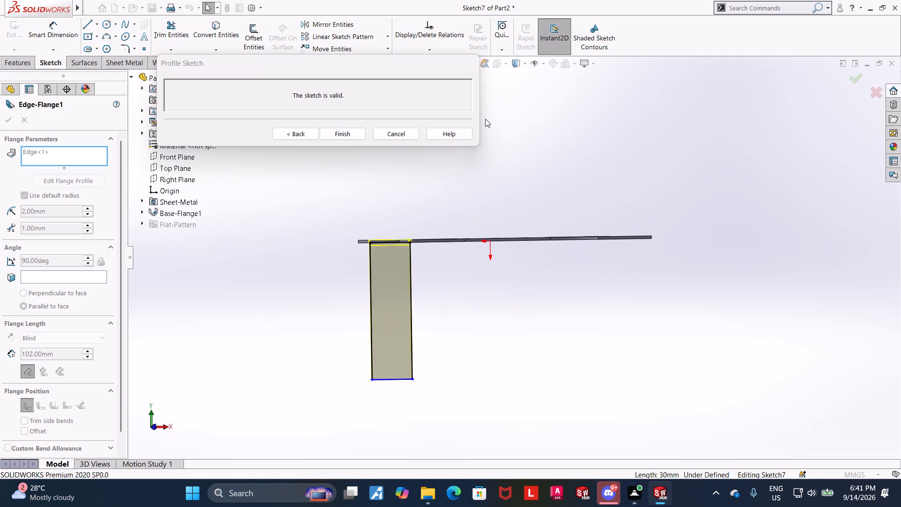
pyautogui.click(300, 130)
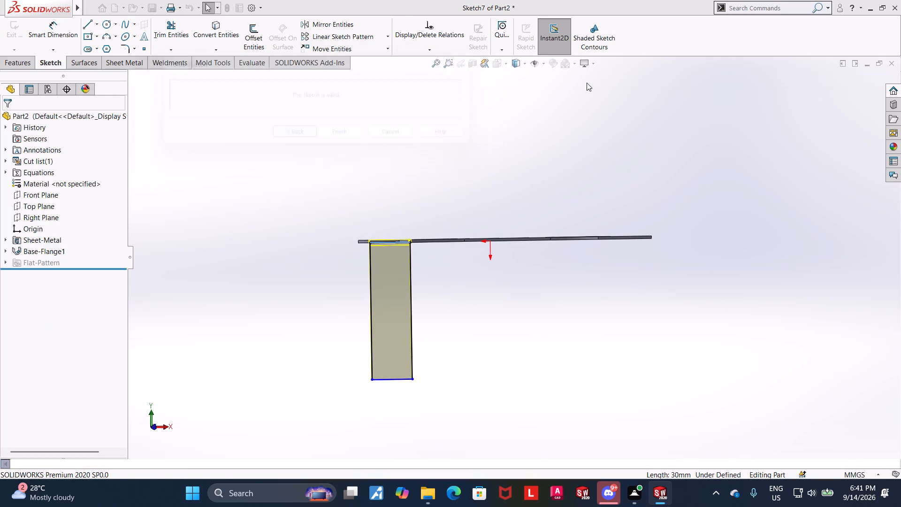
pyautogui.click(498, 60)
pyautogui.click(376, 348)
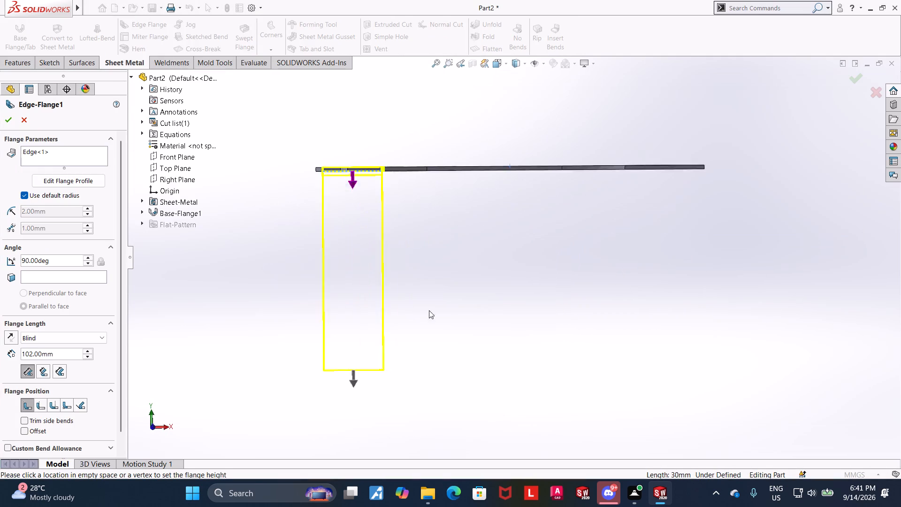
pyautogui.scroll(-1, 377, 136)
pyautogui.scroll(2, 341, 185)
pyautogui.click(79, 184)
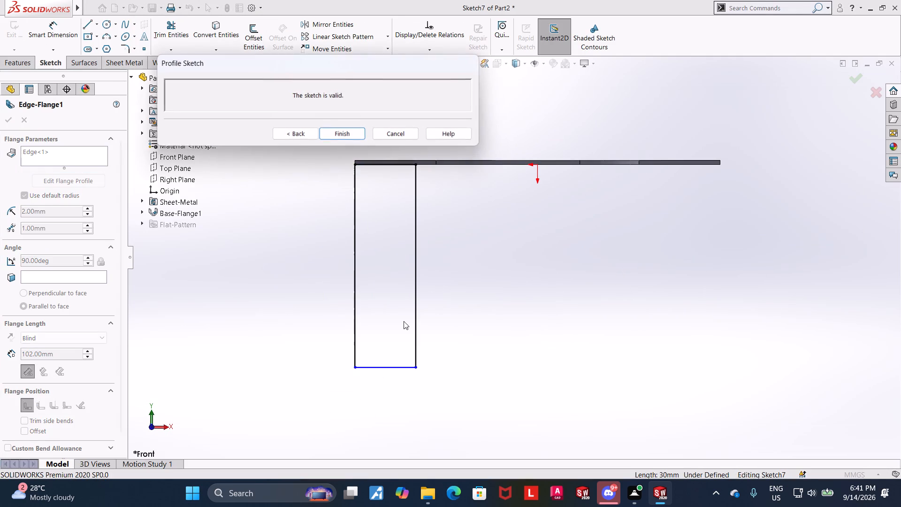
pyautogui.scroll(-1, 478, 316)
pyautogui.scroll(2, 475, 315)
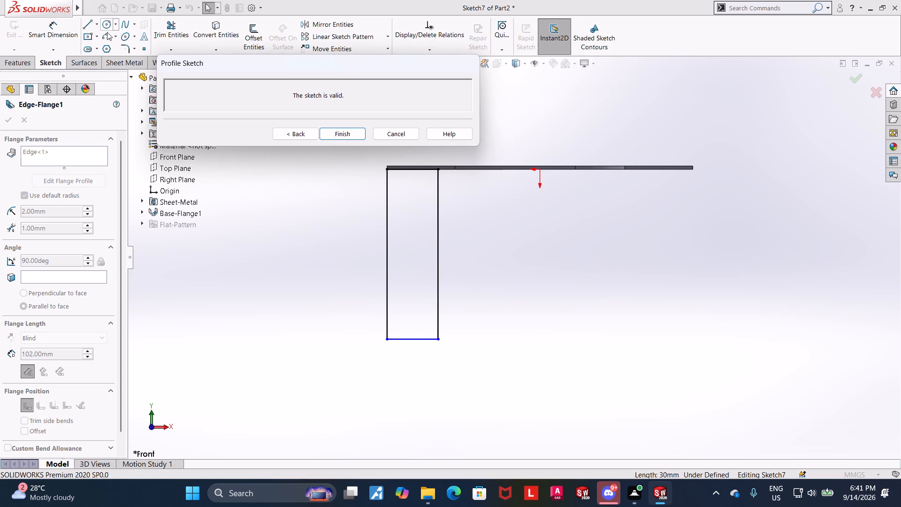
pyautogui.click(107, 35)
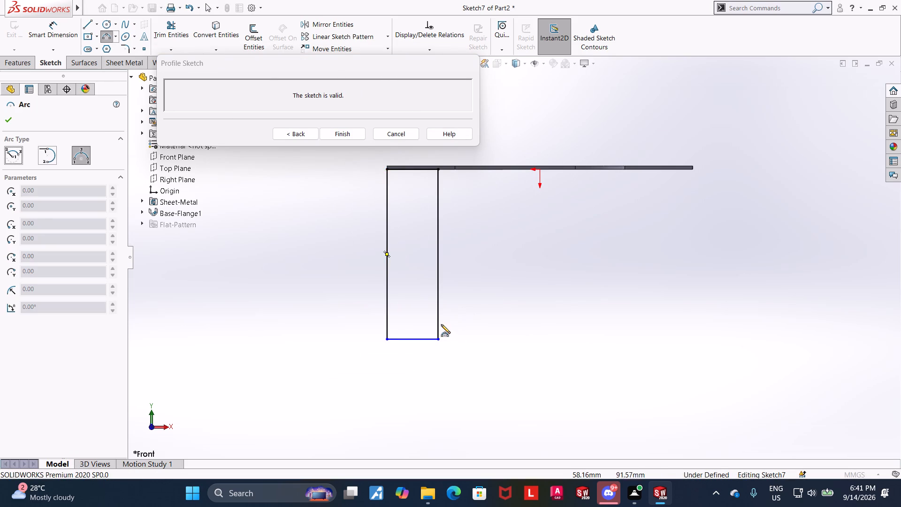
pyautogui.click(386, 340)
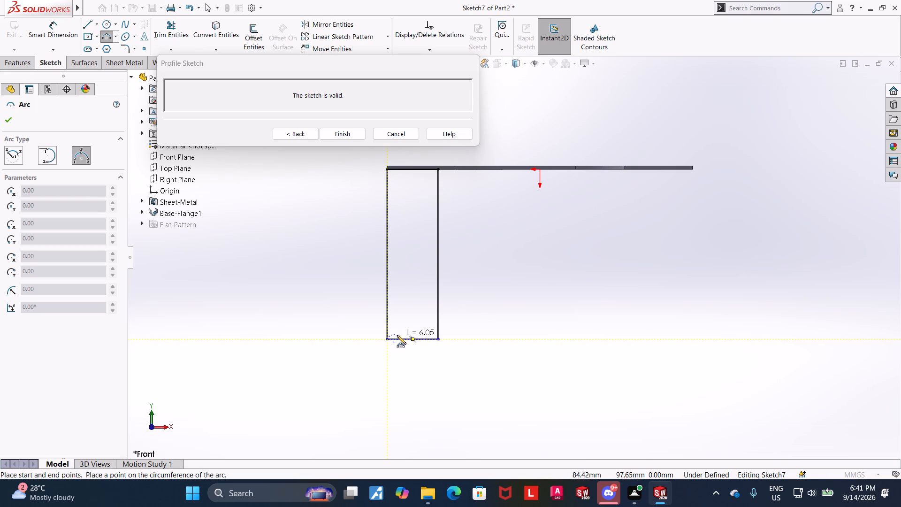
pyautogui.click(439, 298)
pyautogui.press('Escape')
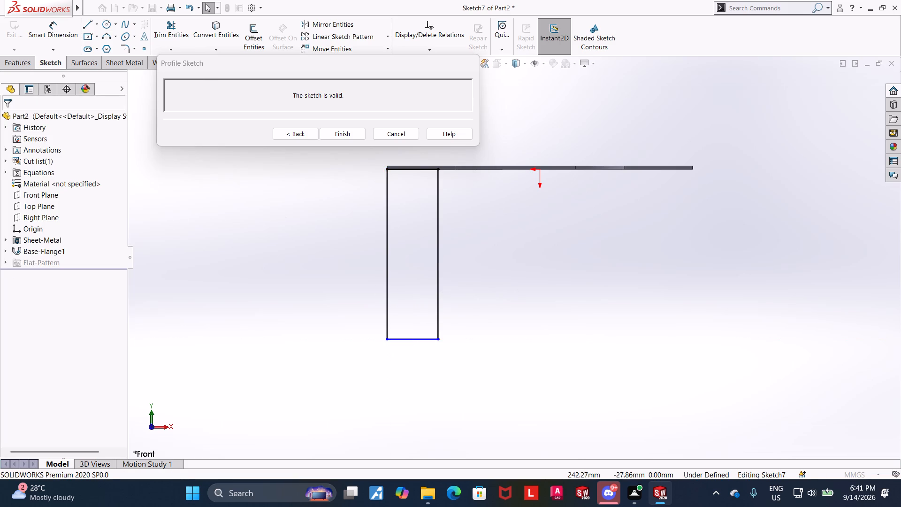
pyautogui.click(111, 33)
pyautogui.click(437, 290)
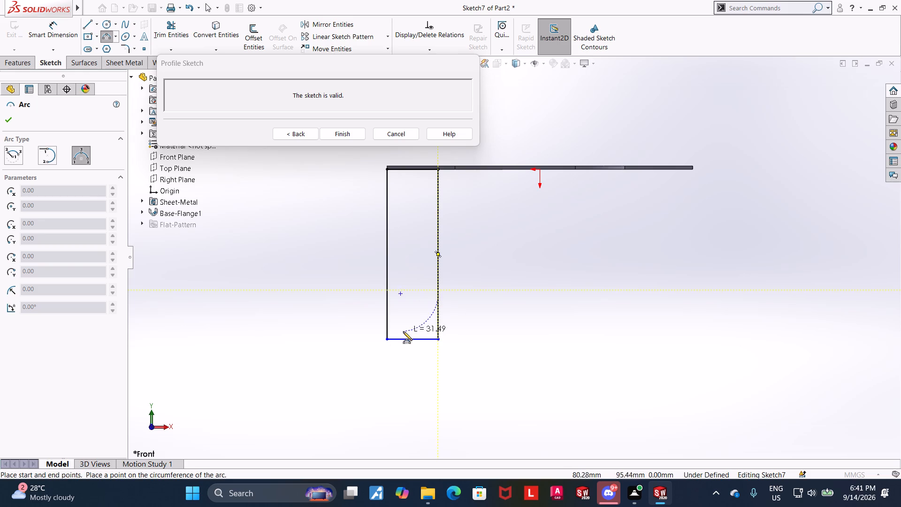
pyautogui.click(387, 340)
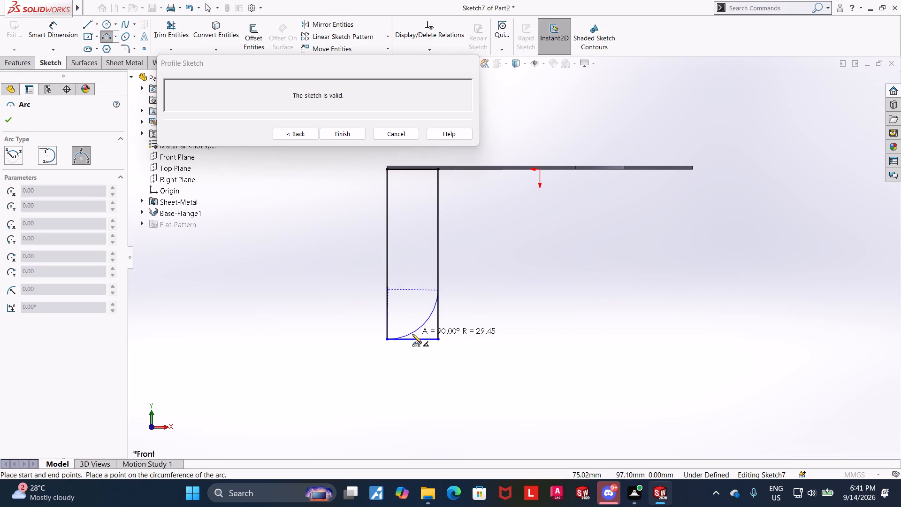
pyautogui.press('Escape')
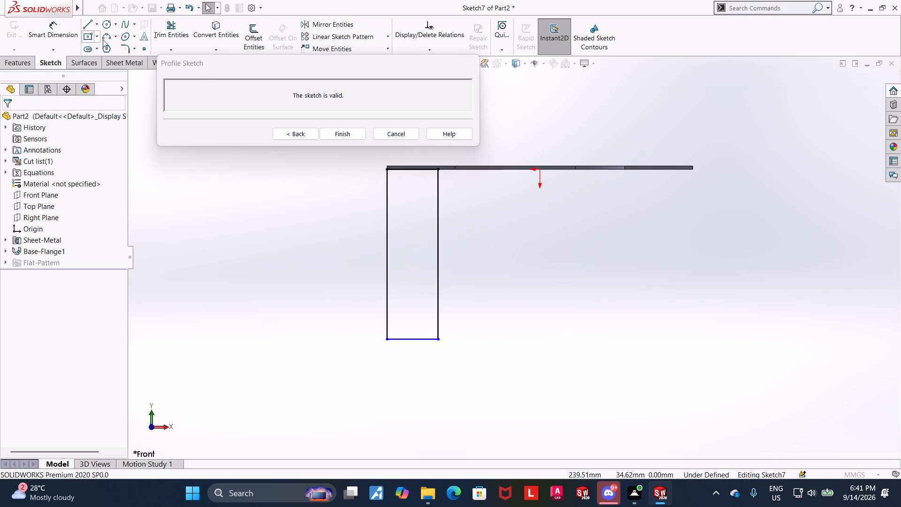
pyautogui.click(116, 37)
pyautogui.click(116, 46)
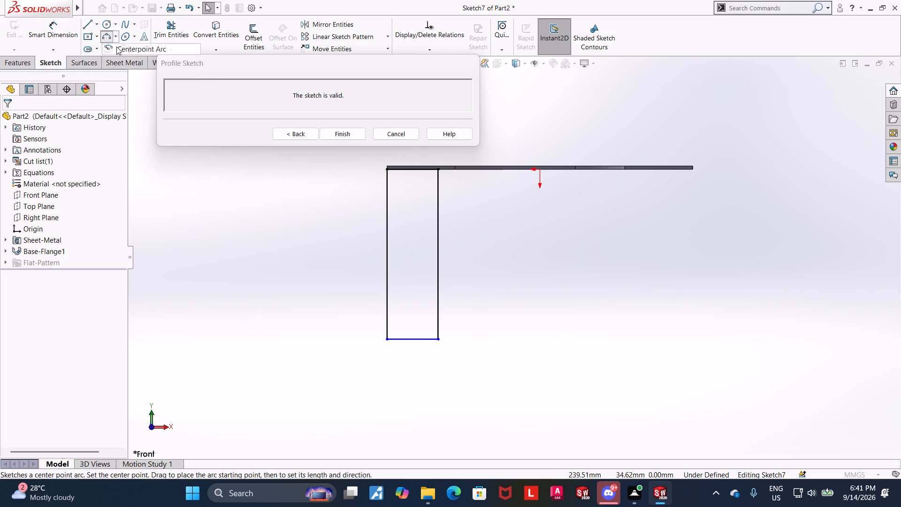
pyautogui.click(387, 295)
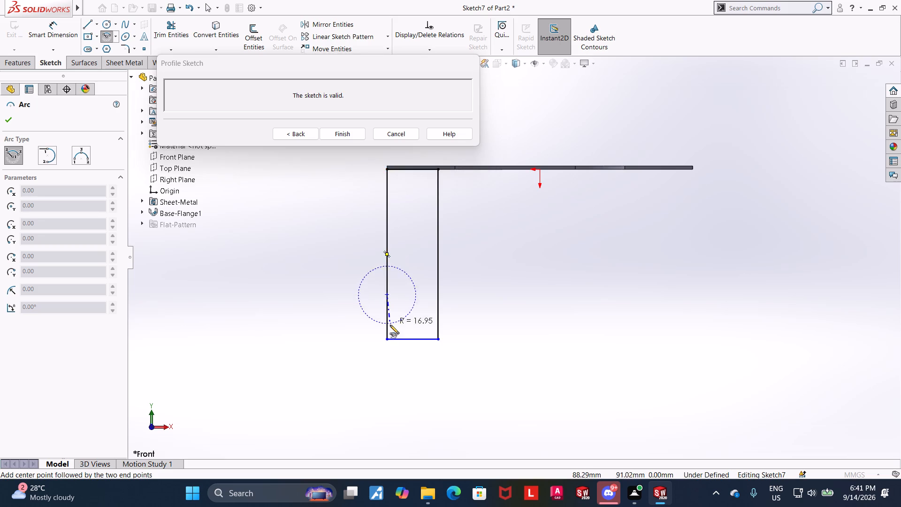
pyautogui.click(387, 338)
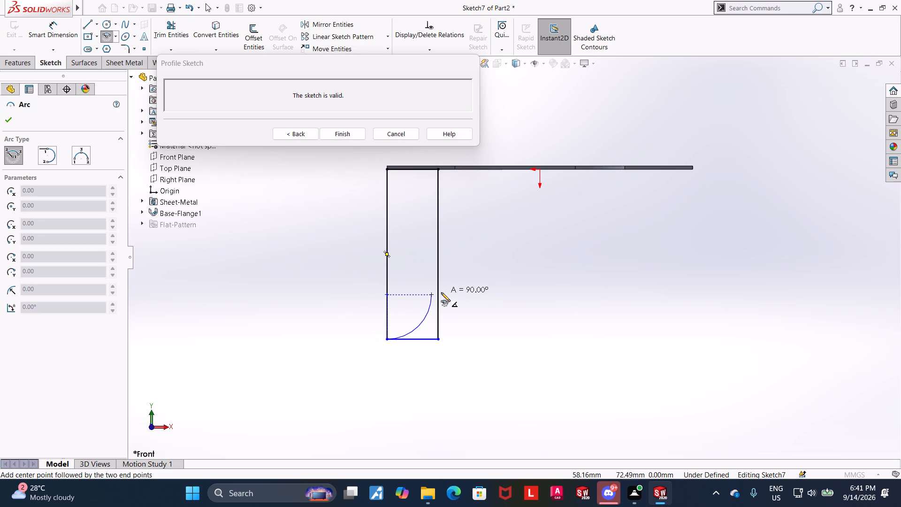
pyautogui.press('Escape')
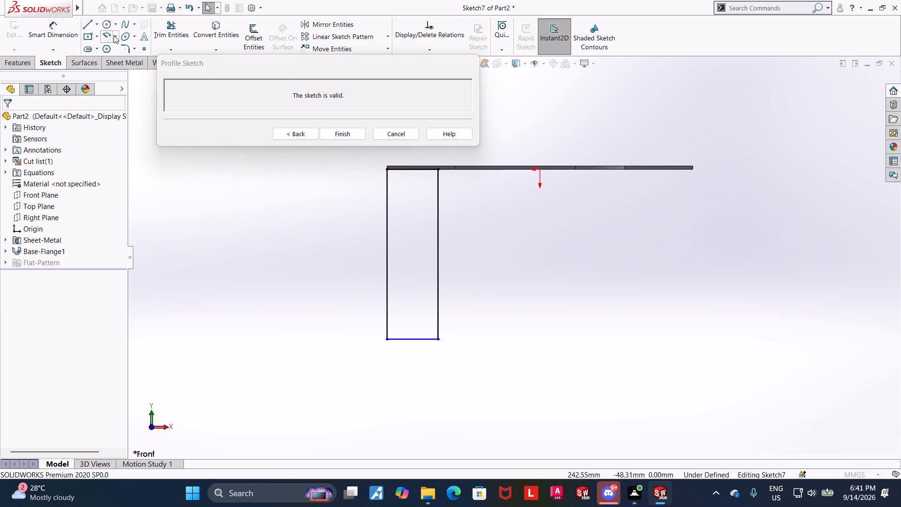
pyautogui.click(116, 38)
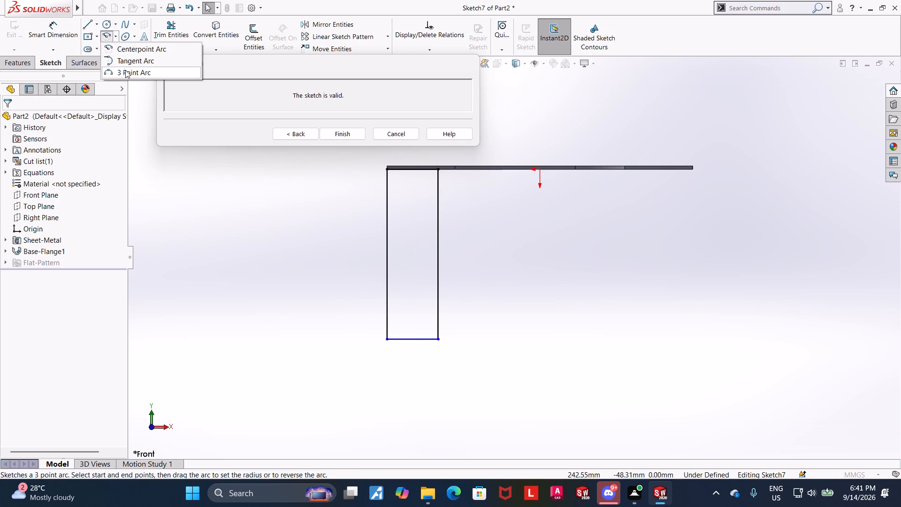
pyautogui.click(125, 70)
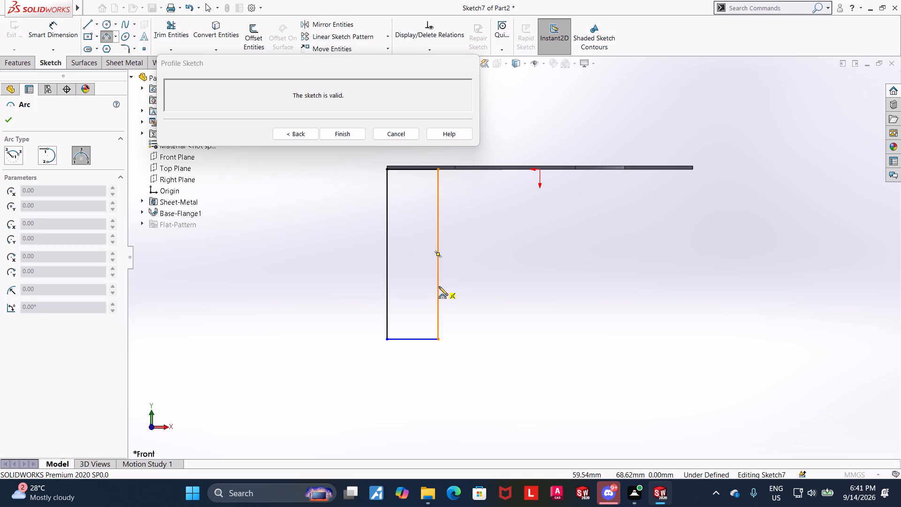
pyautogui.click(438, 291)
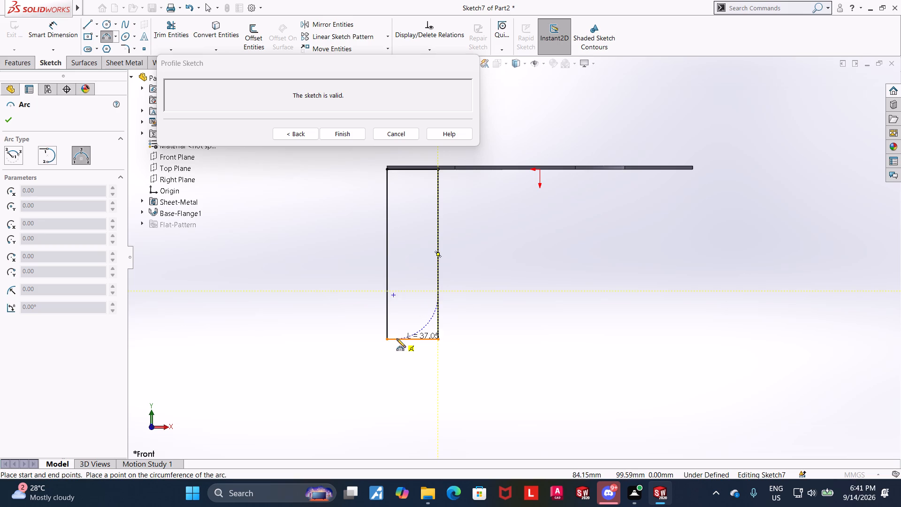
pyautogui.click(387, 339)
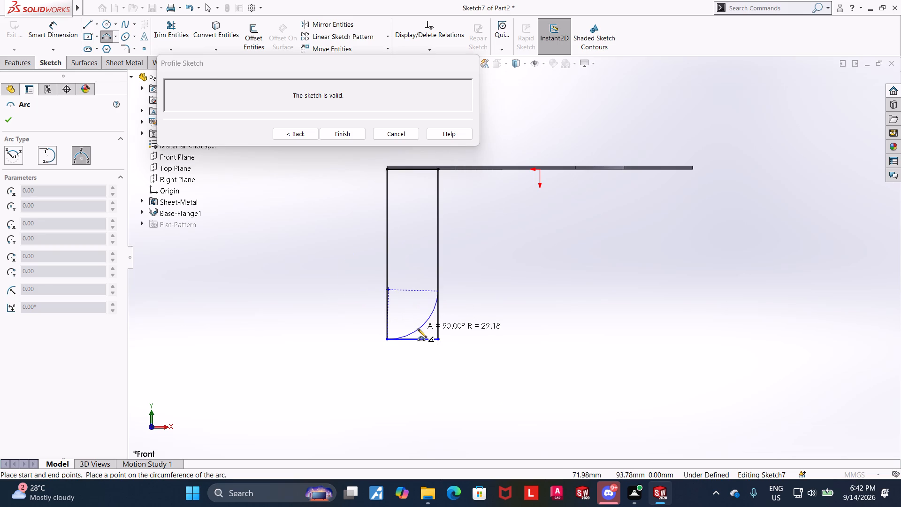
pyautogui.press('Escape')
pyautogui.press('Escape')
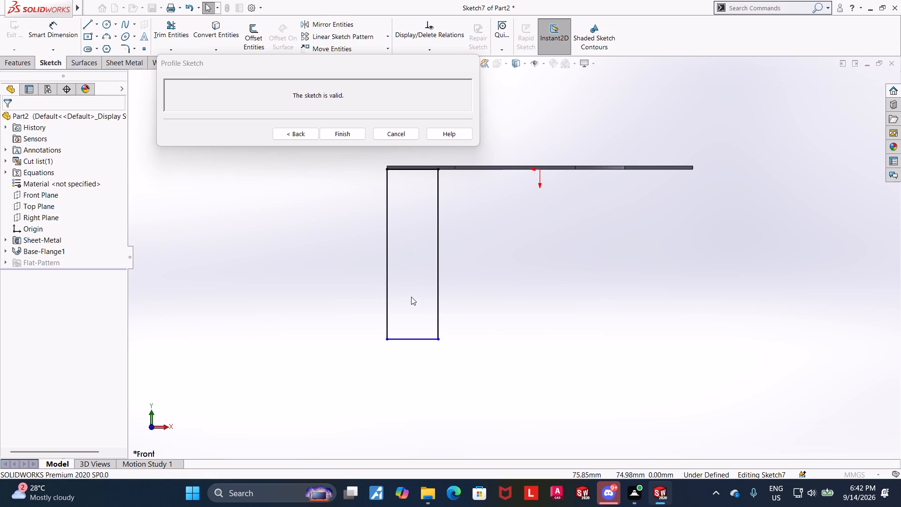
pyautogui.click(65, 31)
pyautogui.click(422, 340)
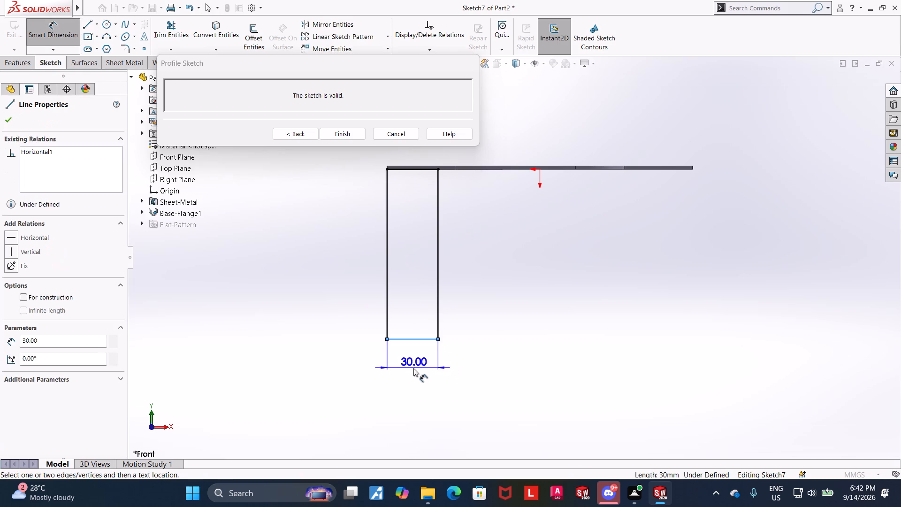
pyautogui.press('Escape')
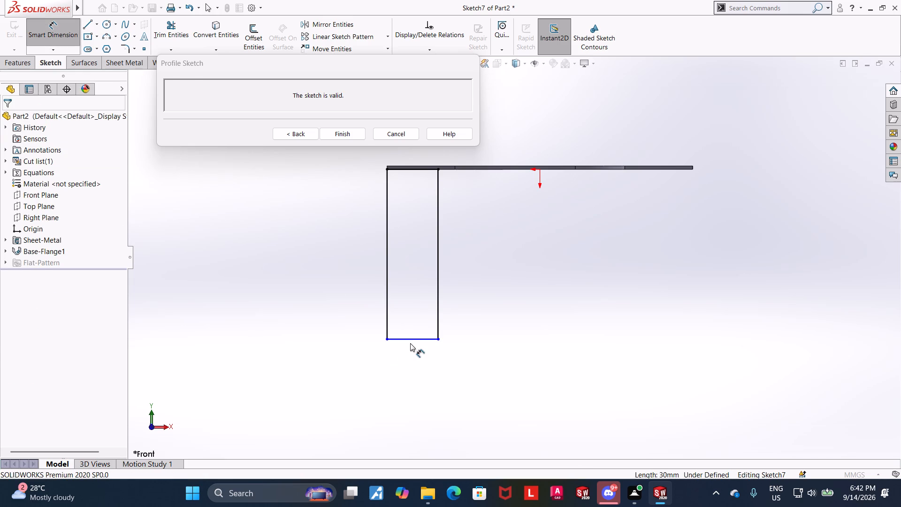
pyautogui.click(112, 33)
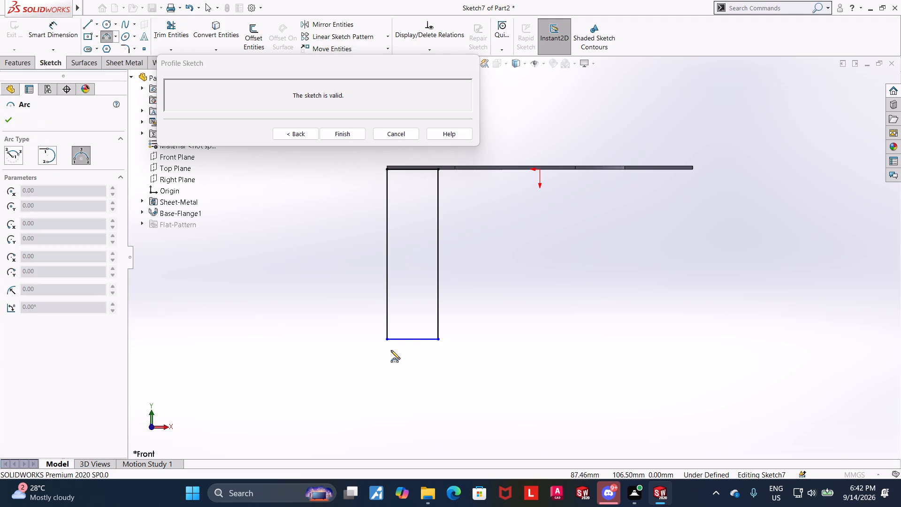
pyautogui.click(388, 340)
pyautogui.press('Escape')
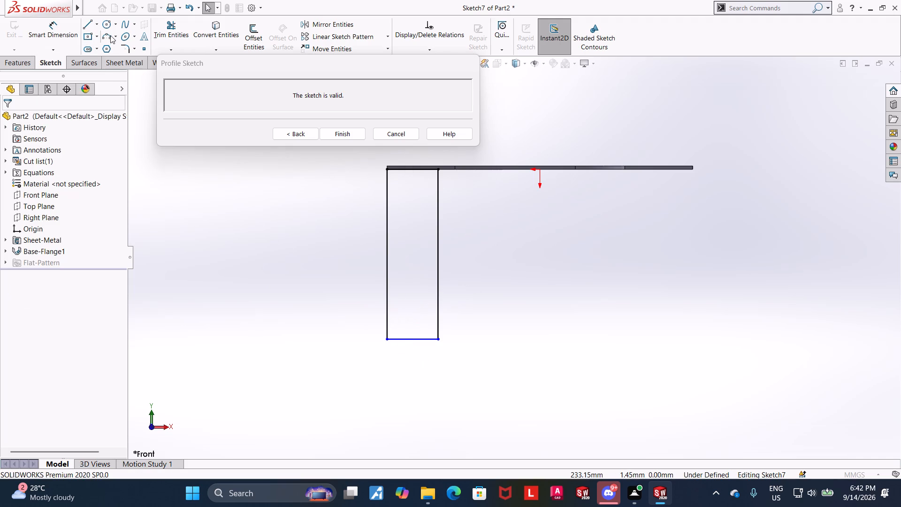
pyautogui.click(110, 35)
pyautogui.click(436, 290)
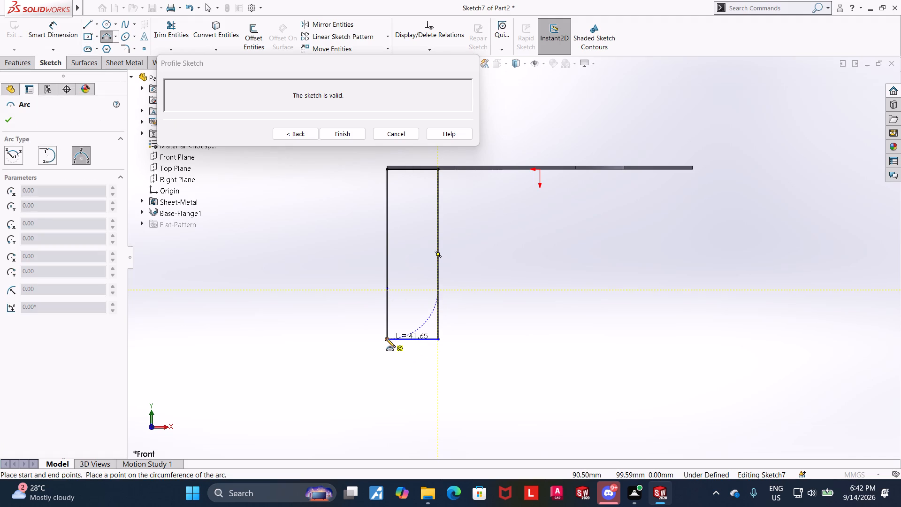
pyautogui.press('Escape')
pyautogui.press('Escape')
# Draw a three-point arc of about 30 mm radius from the flange profile's right side line to its lower-left corner.
pyautogui.click(103, 38)
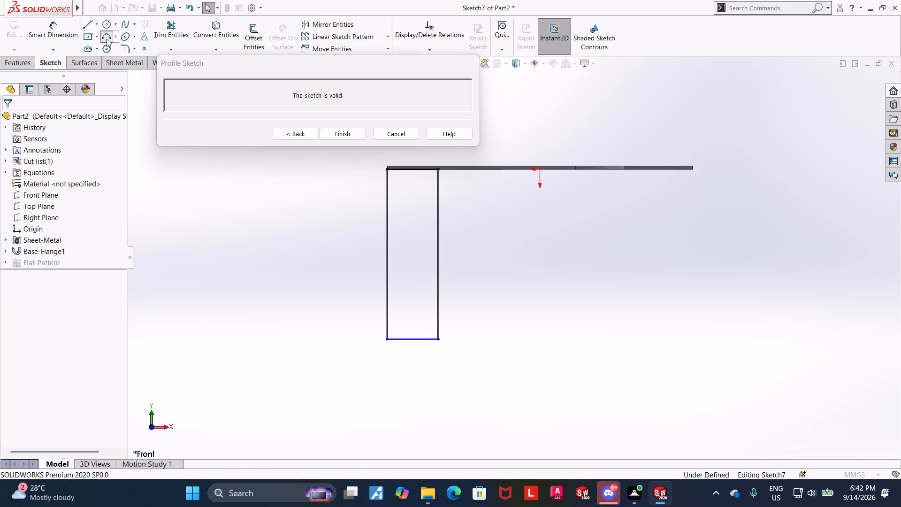
pyautogui.click(437, 288)
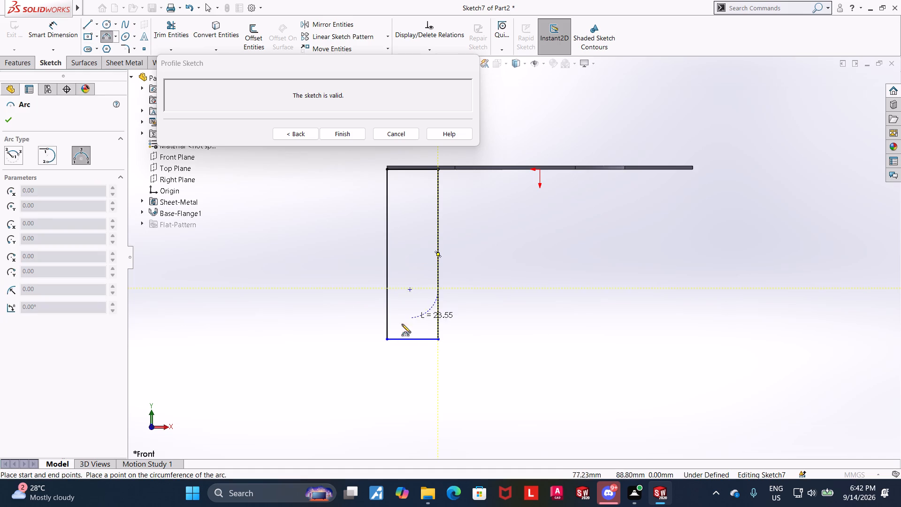
pyautogui.click(386, 338)
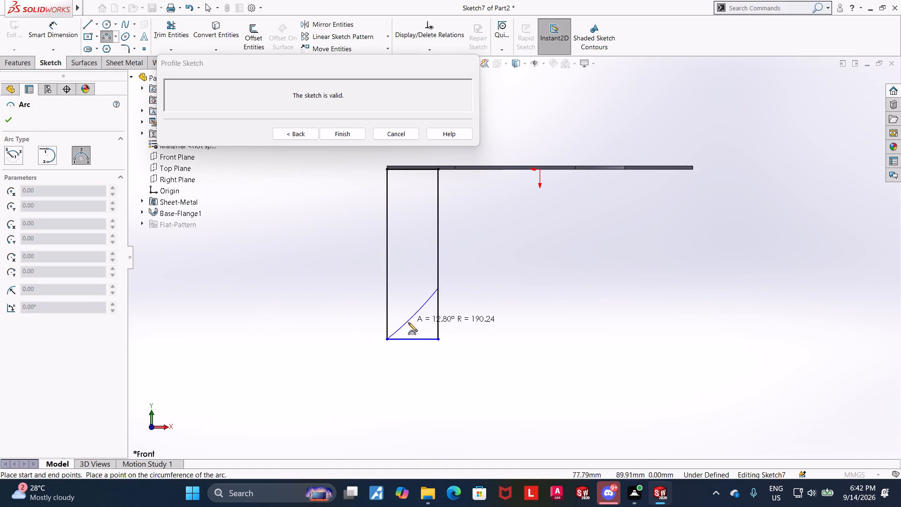
pyautogui.click(418, 329)
pyautogui.press('Escape')
pyautogui.press('Escape')
pyautogui.press('Escape')
# Add a radius dimension to the corner arc and try to set it to 28 mm.
pyautogui.click(53, 29)
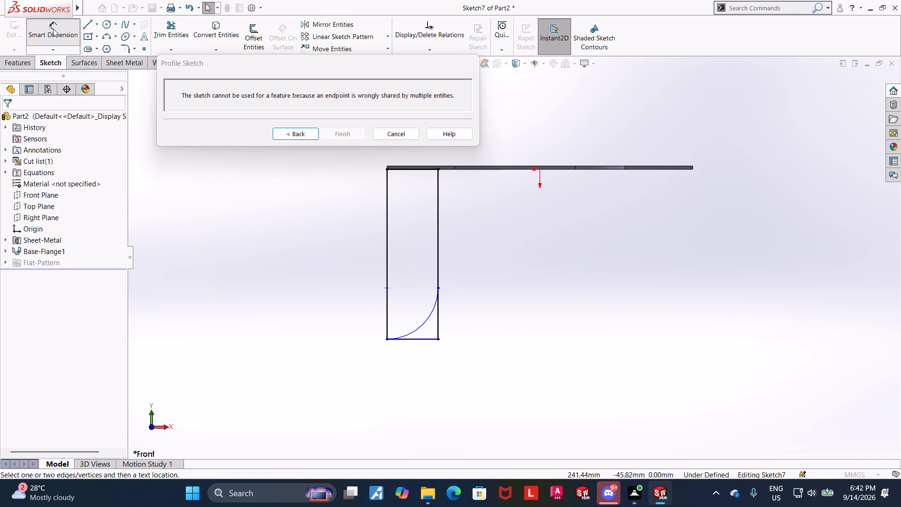
pyautogui.click(423, 324)
pyautogui.click(458, 353)
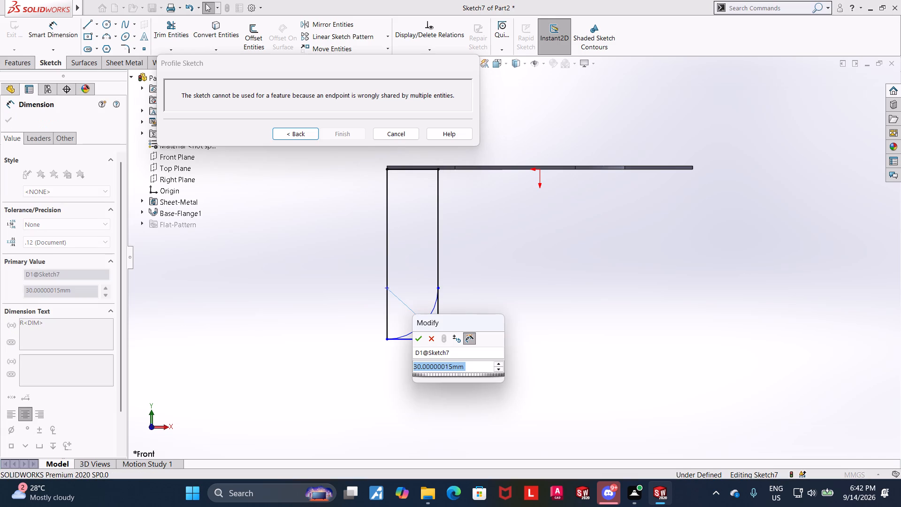
pyautogui.write('28')
pyautogui.press('Return')
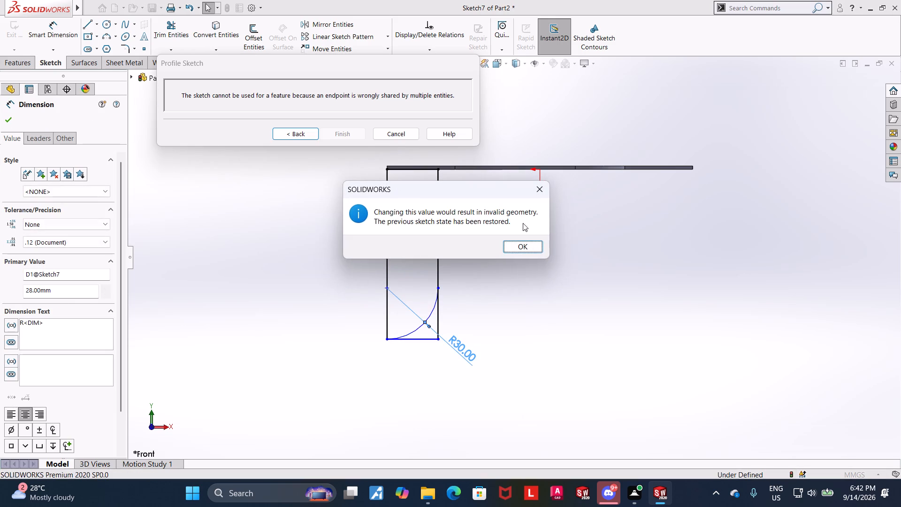
pyautogui.press('Escape')
pyautogui.press('Escape')
pyautogui.press('Escape')
# Trim away the profile's bottom line and the part of the right side line below the arc.
pyautogui.scroll(-4, 519, 357)
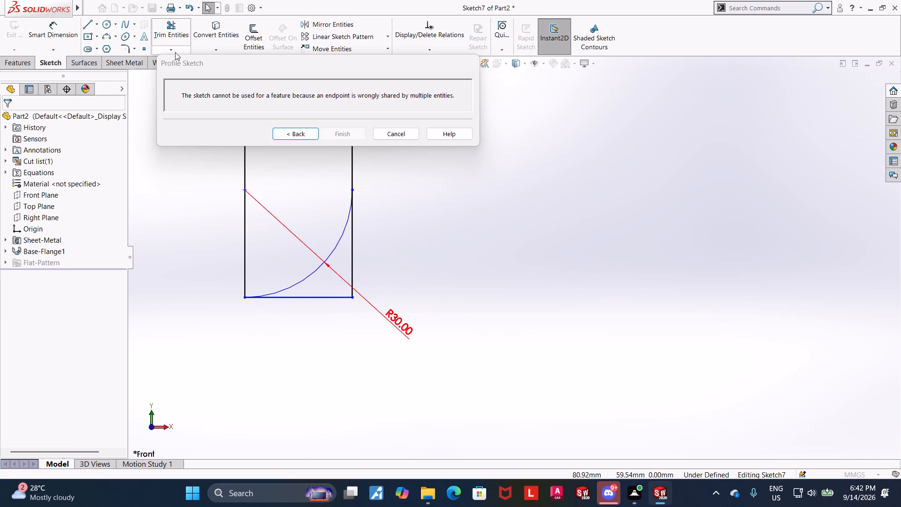
pyautogui.click(161, 22)
pyautogui.moveTo(382, 222); pyautogui.dragTo(311, 299)
pyautogui.scroll(3, 365, 232)
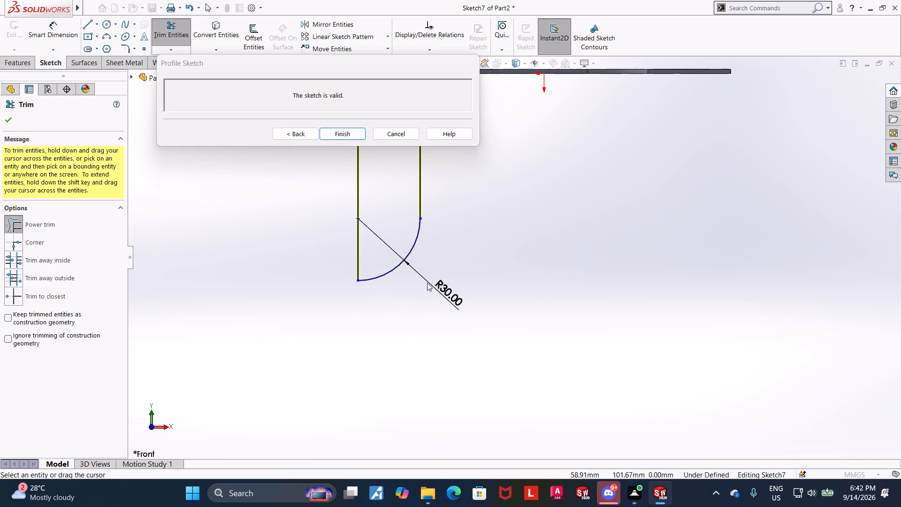
pyautogui.press('Escape')
pyautogui.press('Escape')
# Set the arc's radius to 28 mm and finish the edge flange with this profile.
pyautogui.doubleClick(450, 294)
pyautogui.write('28')
pyautogui.press('Return')
pyautogui.press('Escape')
pyautogui.scroll(6, 438, 267)
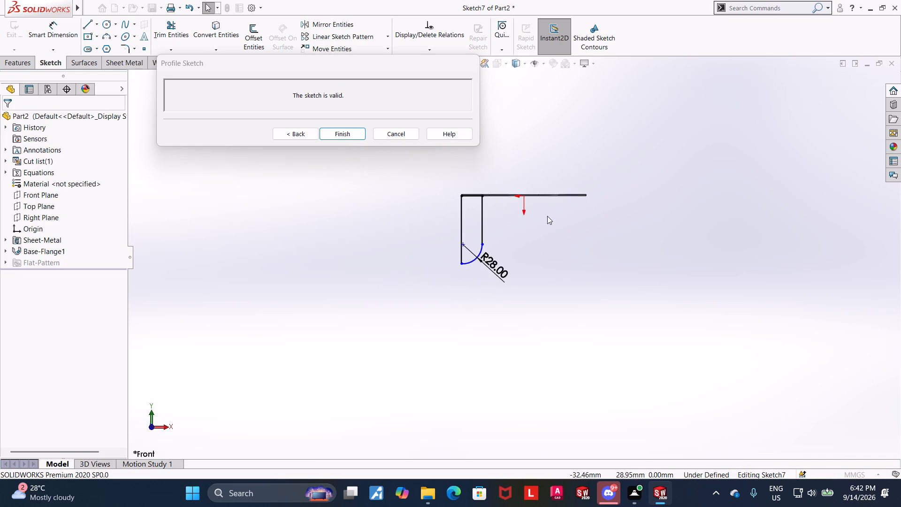
pyautogui.scroll(-4, 550, 209)
pyautogui.press('Escape')
pyautogui.press('Escape')
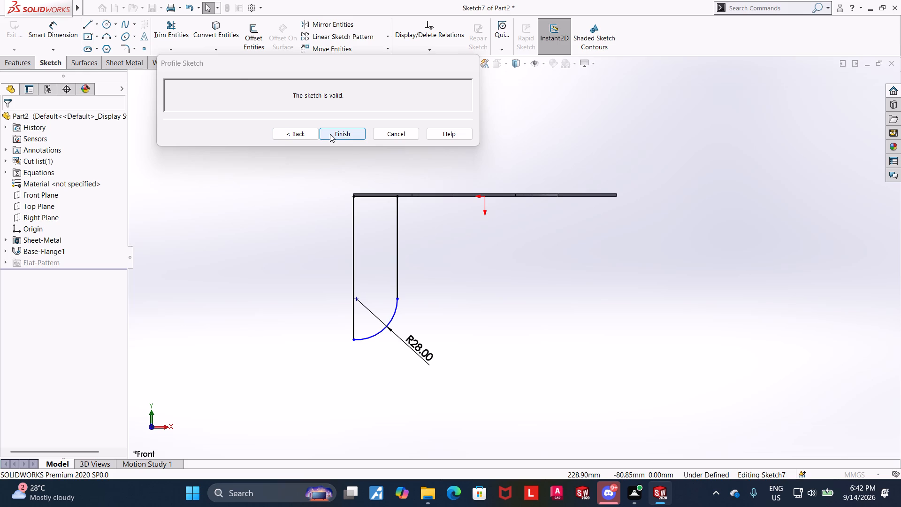
pyautogui.doubleClick(330, 134)
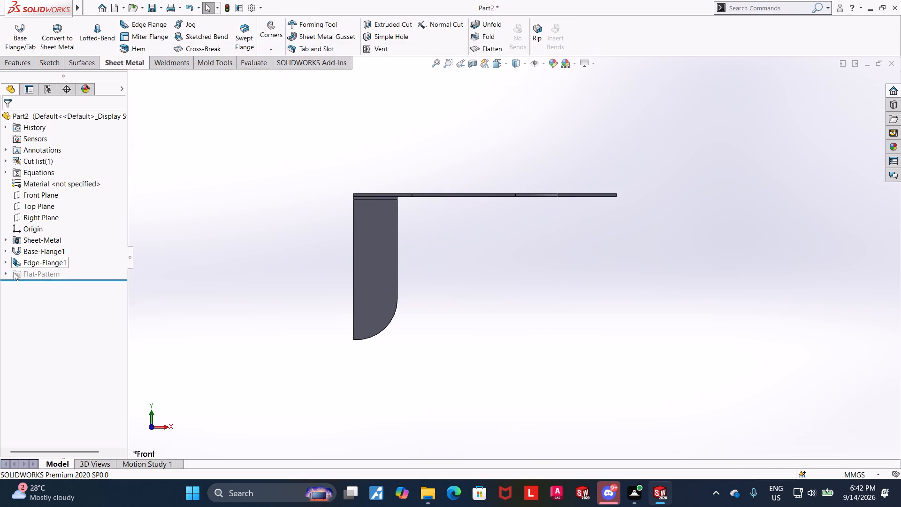
# Review the bend parameters of the new edge flange's EdgeBend1.
pyautogui.click(8, 263)
pyautogui.click(42, 283)
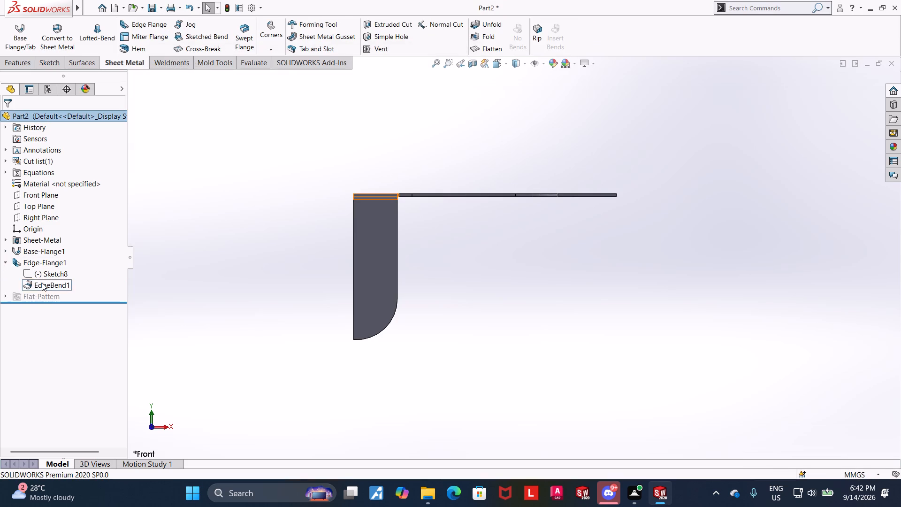
pyautogui.click(50, 260)
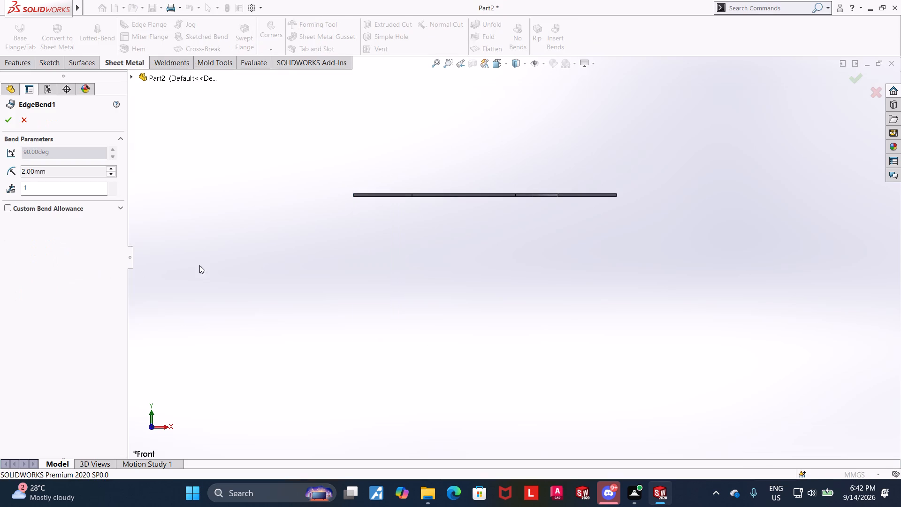
pyautogui.scroll(2, 177, 234)
pyautogui.scroll(-3, 177, 234)
pyautogui.scroll(4, 284, 230)
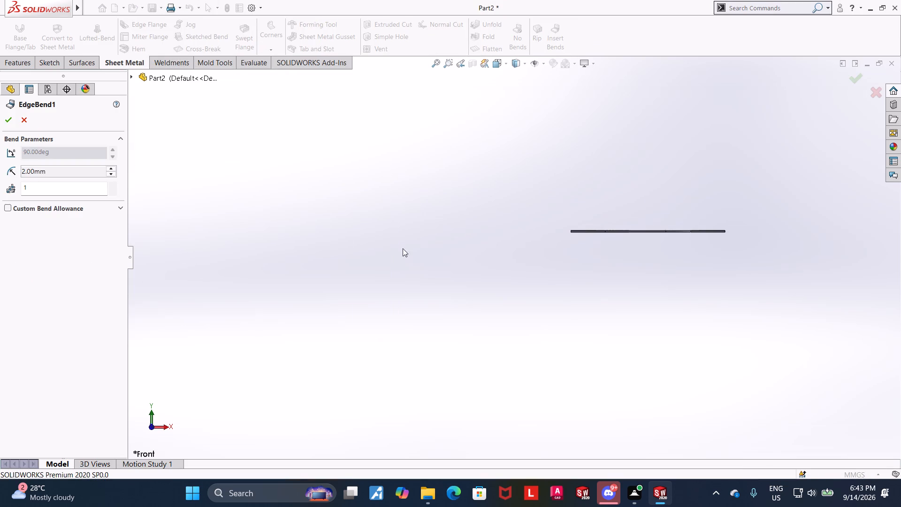
pyautogui.scroll(2, 857, 237)
pyautogui.scroll(-3, 750, 230)
pyautogui.moveTo(397, 282); pyautogui.dragTo(412, 325, button='middle')
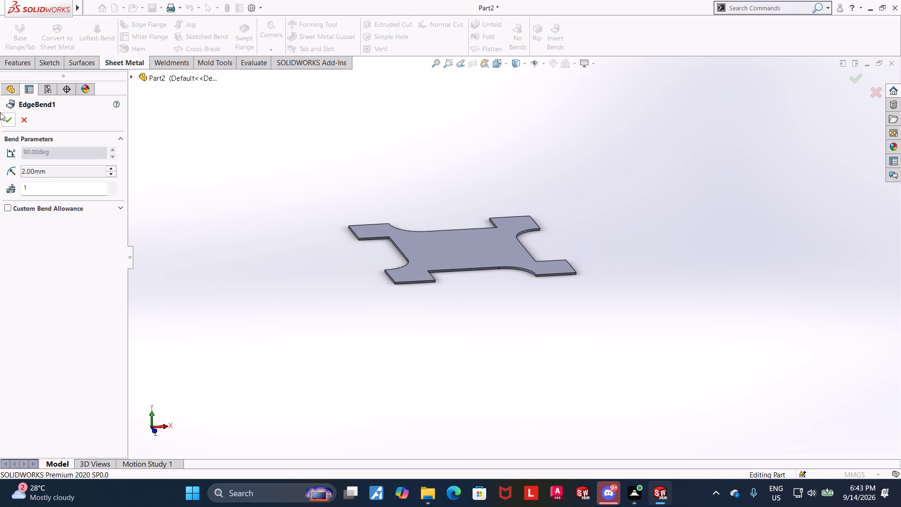
pyautogui.click(10, 120)
# Examine the edge flange and its bend relief from several angles.
pyautogui.scroll(-7, 402, 239)
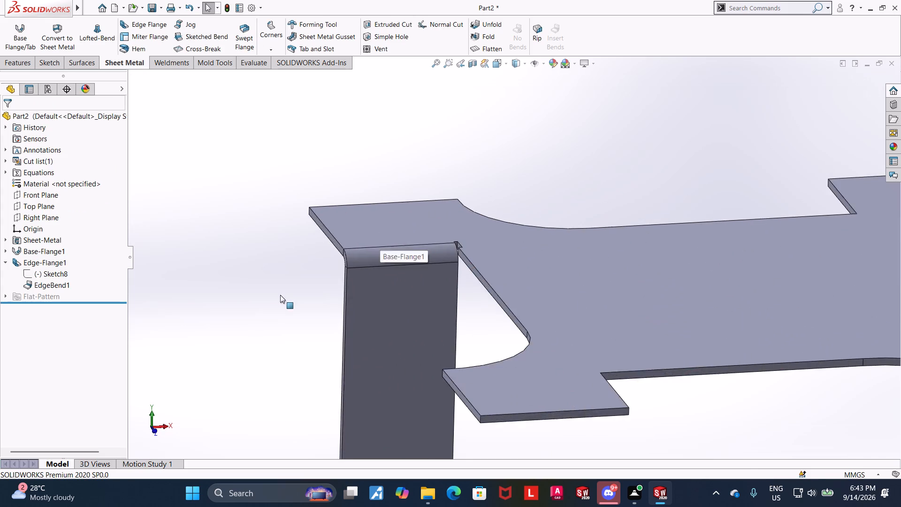
pyautogui.moveTo(282, 295); pyautogui.dragTo(361, 309, button='middle')
pyautogui.scroll(4, 327, 295)
pyautogui.scroll(-1, 448, 254)
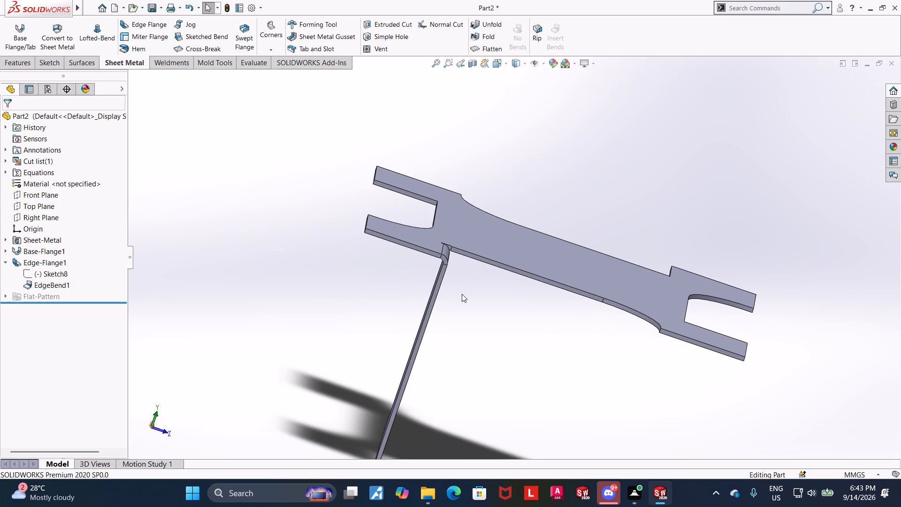
pyautogui.moveTo(458, 294); pyautogui.dragTo(417, 267, button='middle')
pyautogui.click(297, 277)
pyautogui.scroll(5, 365, 356)
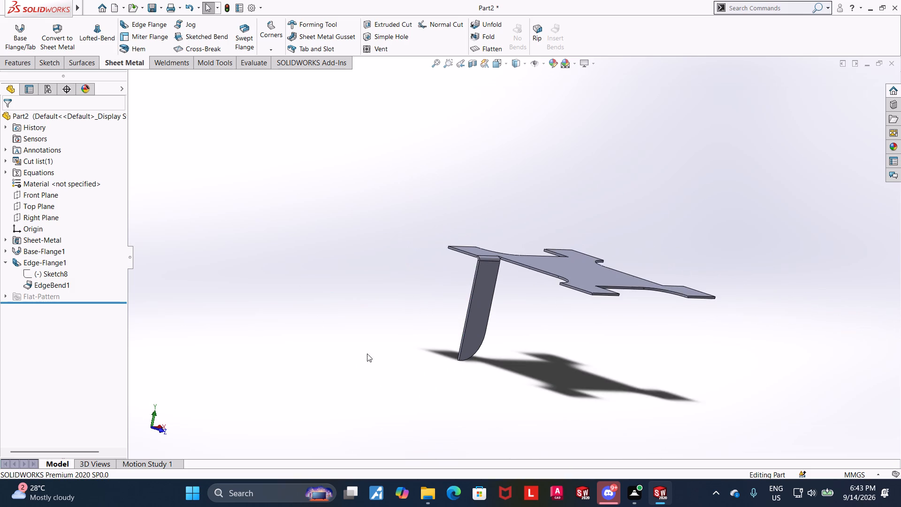
pyautogui.scroll(-2, 482, 301)
pyautogui.moveTo(549, 278); pyautogui.dragTo(588, 339, button='middle')
pyautogui.scroll(-3, 572, 330)
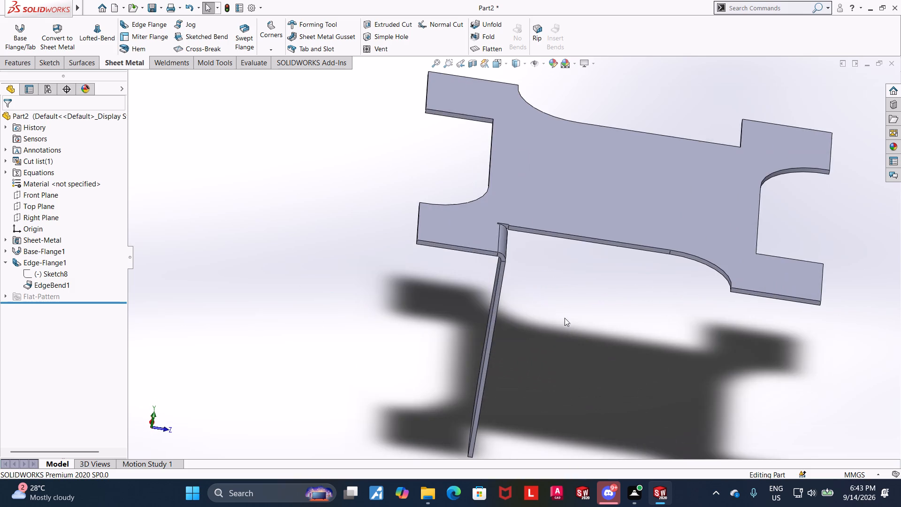
pyautogui.moveTo(550, 300); pyautogui.dragTo(557, 307, button='middle')
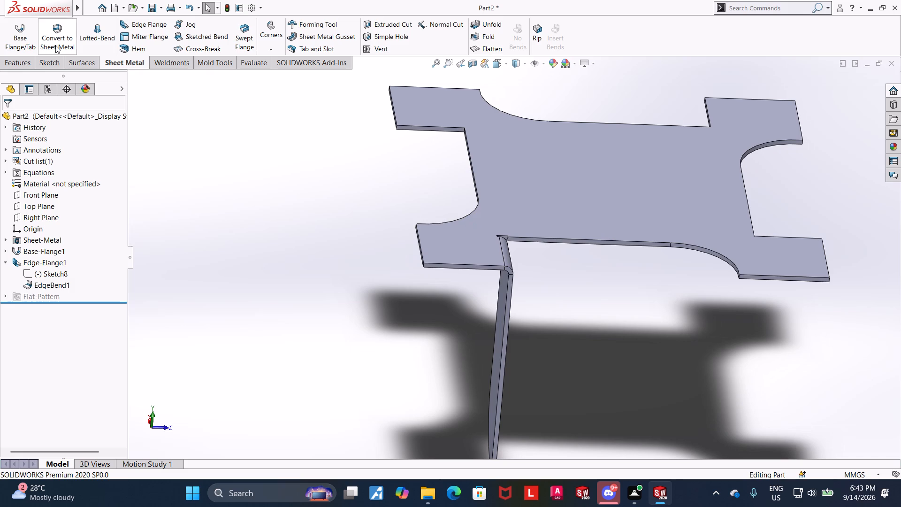
# Measure the distance from the rear-left tab's rear edge to the plate corner beside the flange's bend relief.
pyautogui.click(24, 61)
pyautogui.click(57, 63)
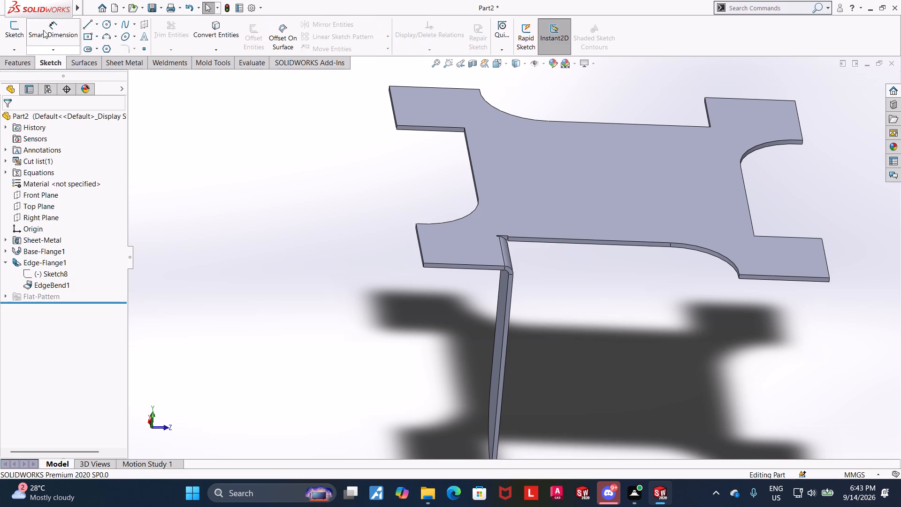
pyautogui.click(43, 30)
pyautogui.click(422, 248)
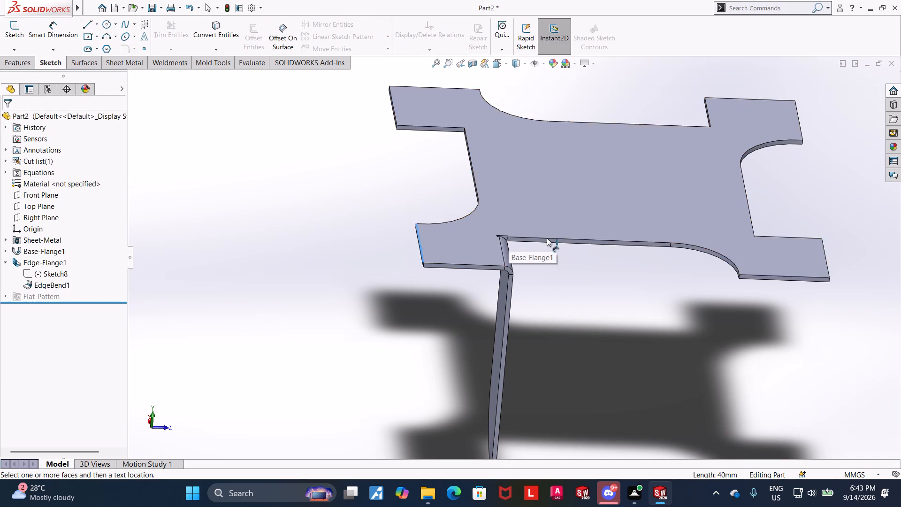
pyautogui.scroll(-5, 531, 240)
pyautogui.moveTo(518, 276); pyautogui.dragTo(512, 310, button='middle')
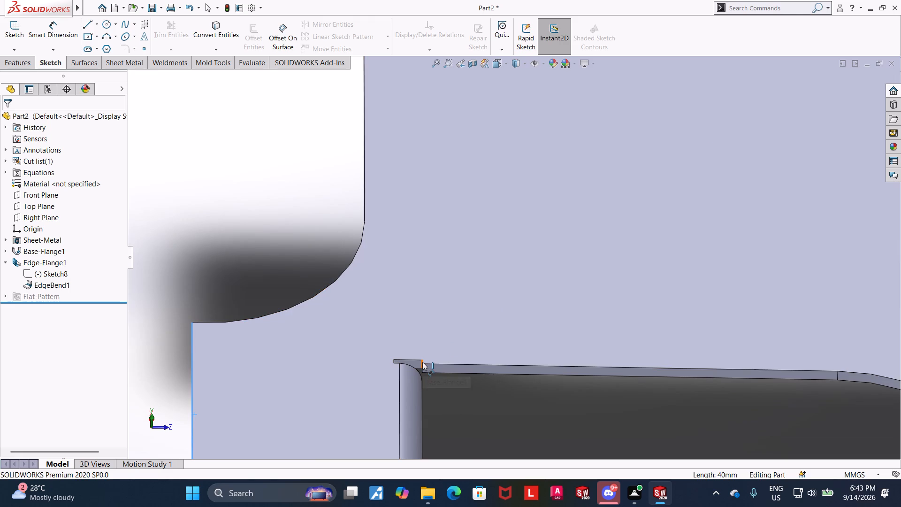
pyautogui.click(422, 362)
pyautogui.scroll(5, 422, 362)
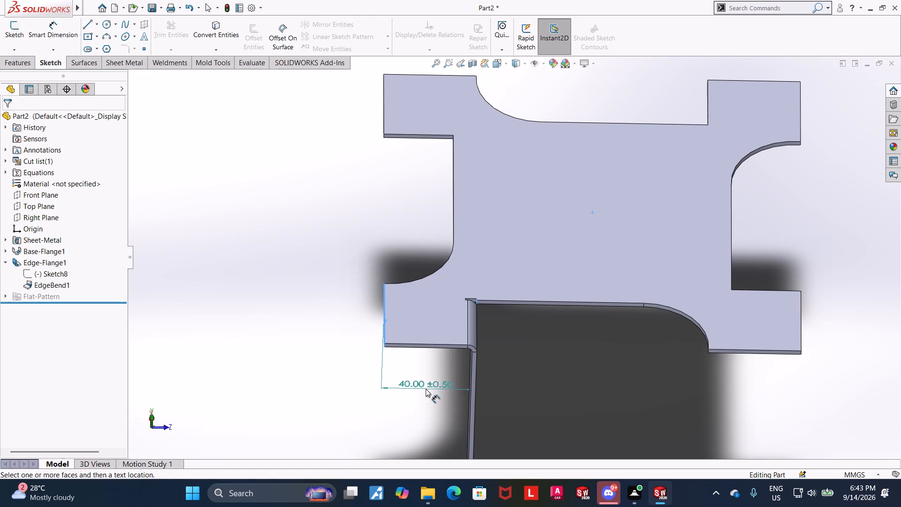
pyautogui.press('Escape')
pyautogui.press('Escape')
# Examine the plate and its edge flange from the side, from below and from above.
pyautogui.moveTo(649, 397); pyautogui.dragTo(611, 318, button='middle')
pyautogui.scroll(6, 610, 319)
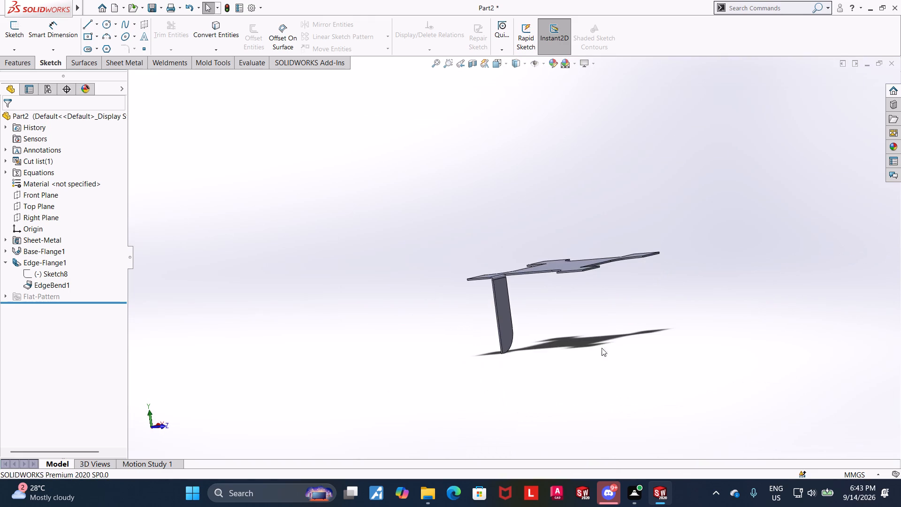
pyautogui.moveTo(596, 348); pyautogui.dragTo(480, 363, button='middle')
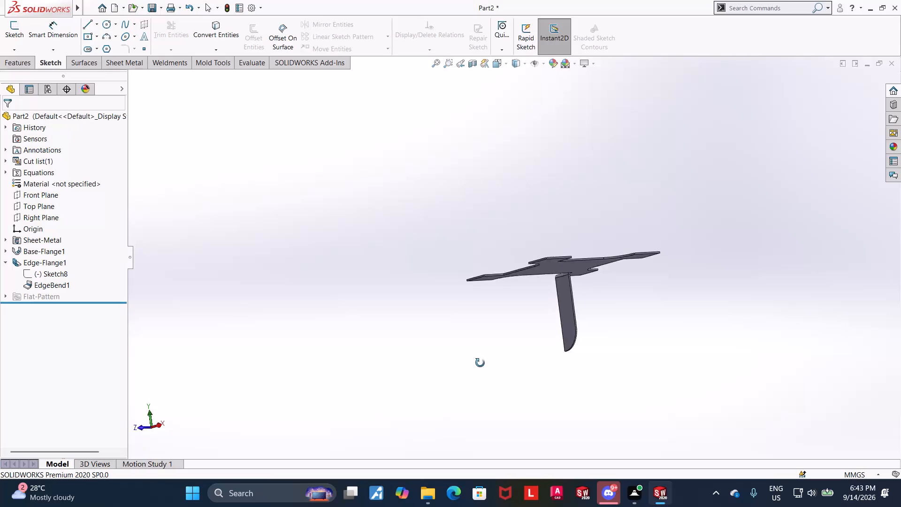
pyautogui.moveTo(480, 363); pyautogui.dragTo(538, 407, button='middle')
pyautogui.scroll(-3, 542, 292)
pyautogui.scroll(1, 545, 298)
pyautogui.moveTo(547, 302); pyautogui.dragTo(545, 338, button='middle')
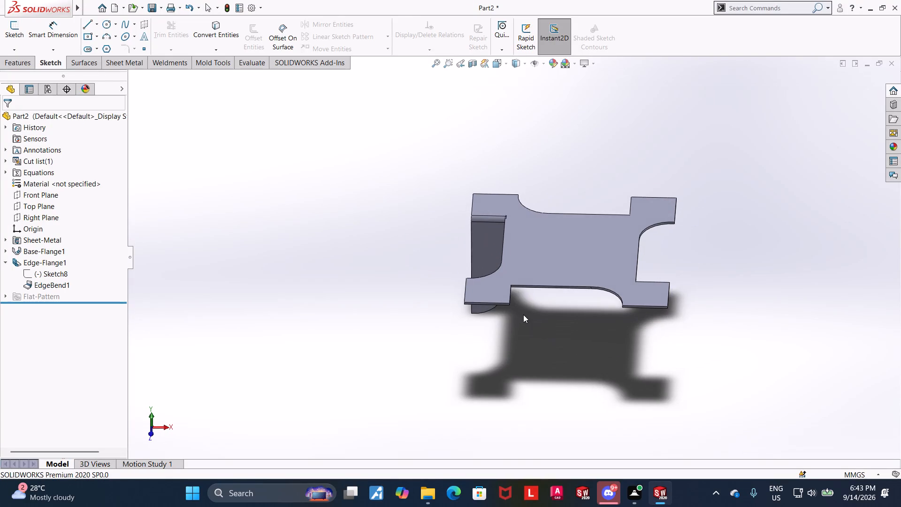
pyautogui.scroll(-3, 523, 299)
pyautogui.moveTo(527, 298); pyautogui.dragTo(525, 323, button='middle')
pyautogui.moveTo(527, 347); pyautogui.dragTo(504, 296, button='middle')
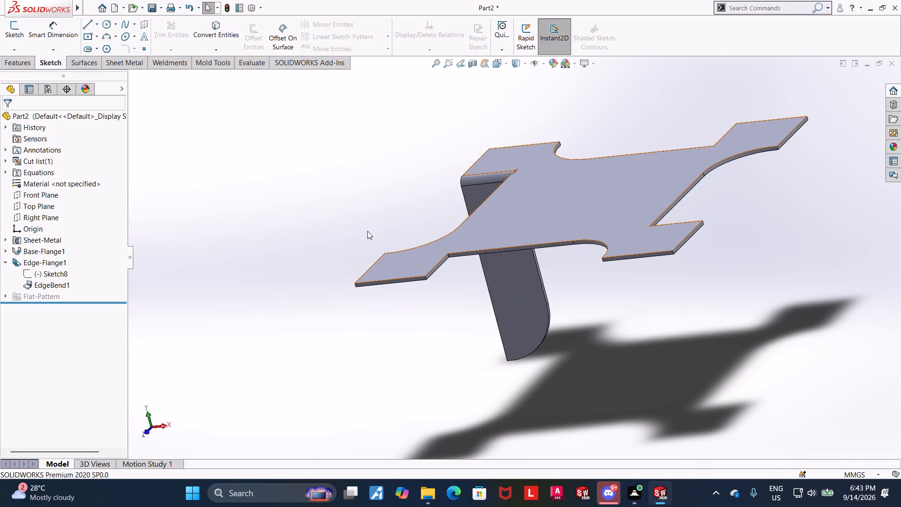
# Start an Edge Flange on the front-left tab's 30 mm lower edge facing the front notch, 102 mm long at 90 degrees.
pyautogui.click(15, 66)
pyautogui.click(124, 68)
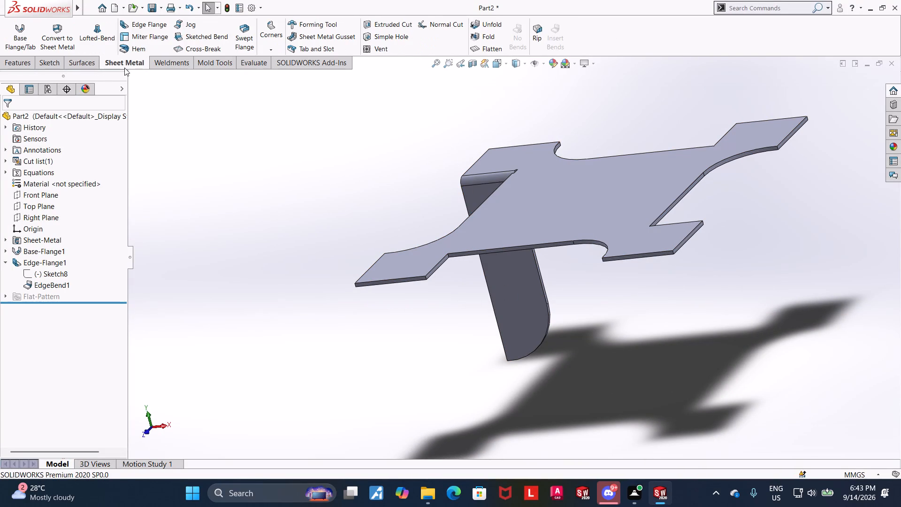
pyautogui.click(143, 25)
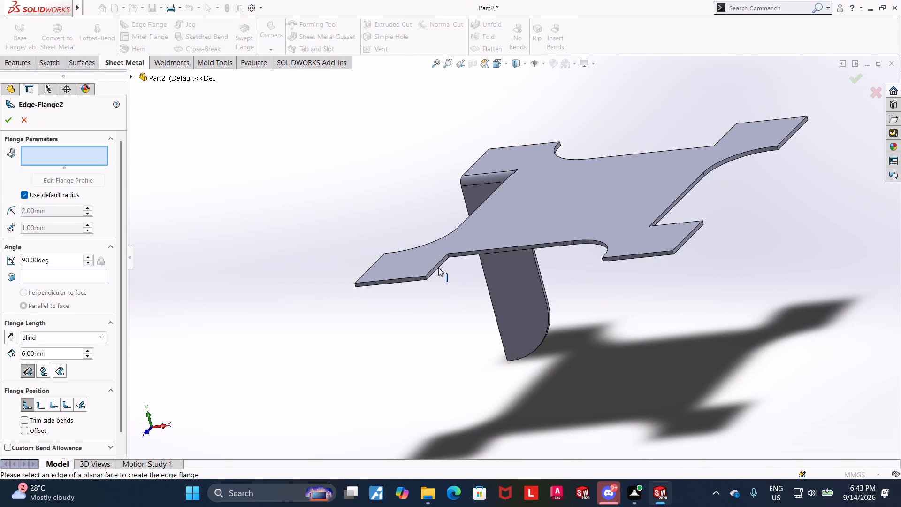
pyautogui.click(438, 268)
pyautogui.click(480, 352)
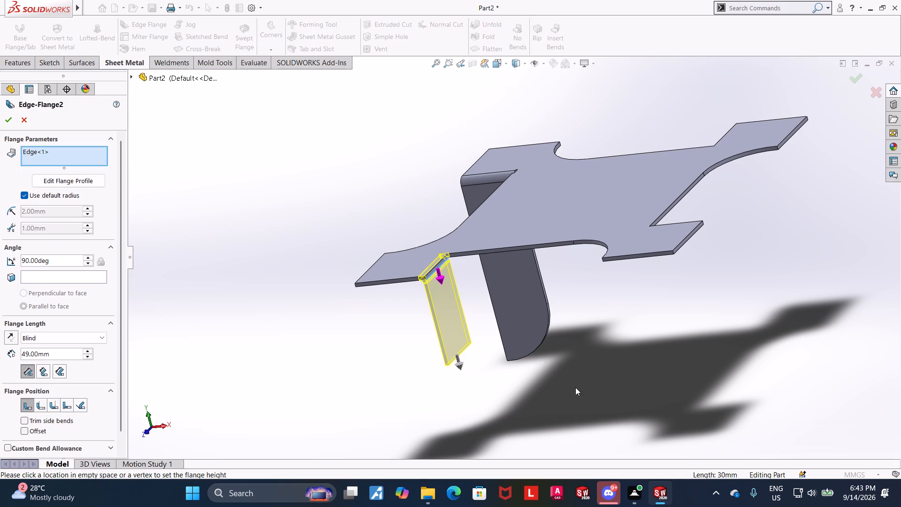
pyautogui.moveTo(569, 389); pyautogui.dragTo(500, 394, button='middle')
pyautogui.scroll(4, 518, 363)
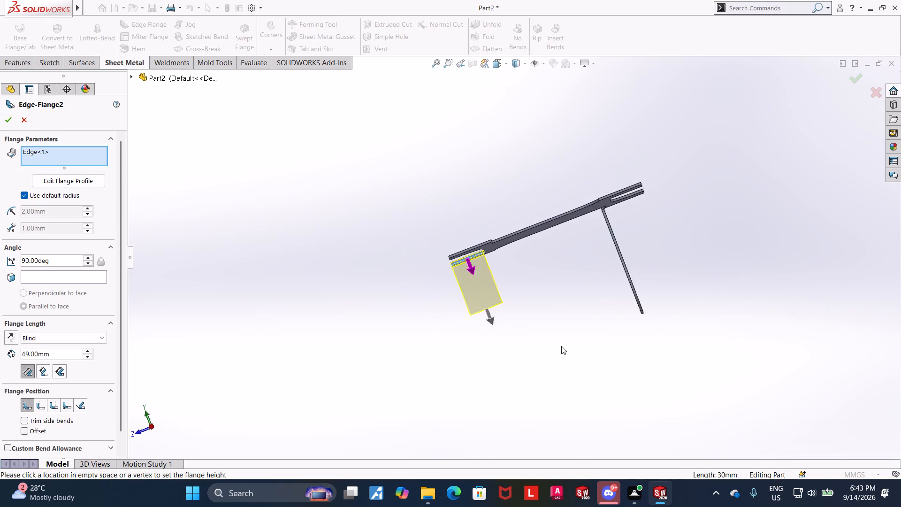
pyautogui.scroll(-3, 561, 343)
pyautogui.moveTo(547, 271); pyautogui.dragTo(550, 320, button='middle')
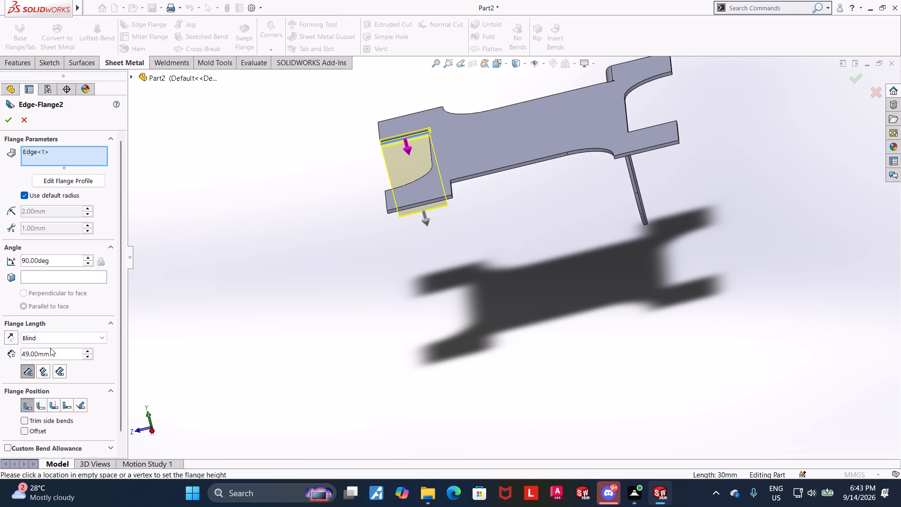
pyautogui.moveTo(59, 354); pyautogui.dragTo(6, 350)
pyautogui.write('102')
pyautogui.press('Return')
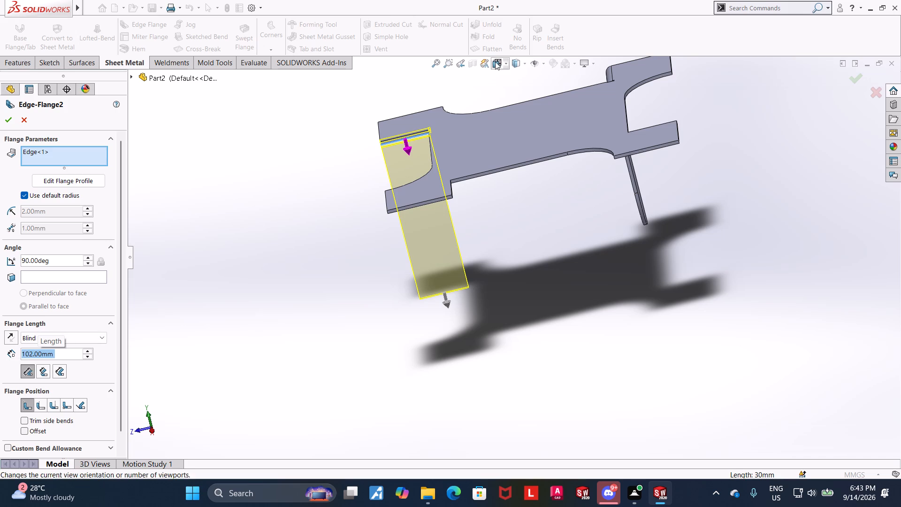
# Open the new edge flange's profile sketch for editing in the Right view.
pyautogui.click(495, 61)
pyautogui.click(391, 306)
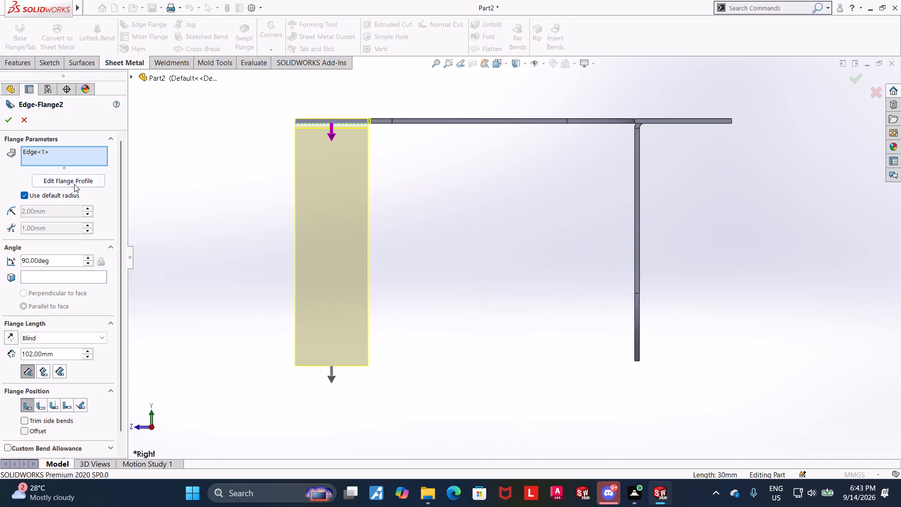
pyautogui.click(74, 184)
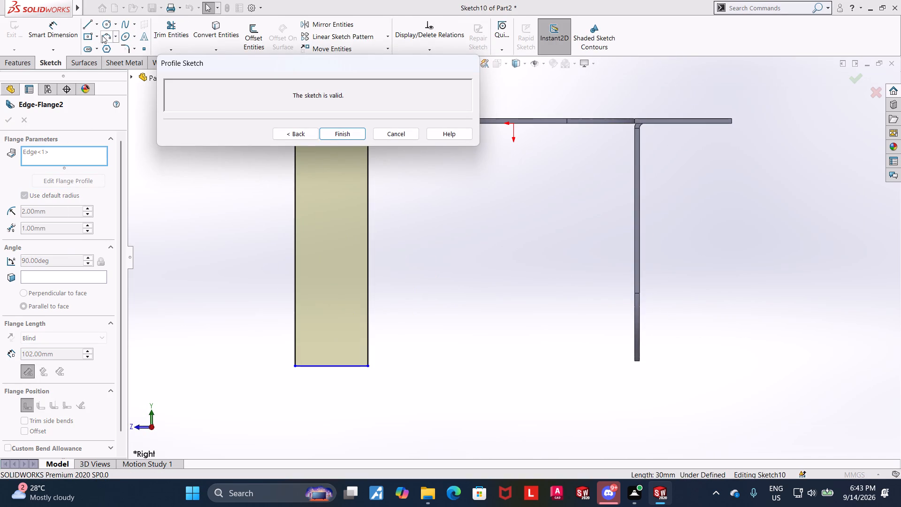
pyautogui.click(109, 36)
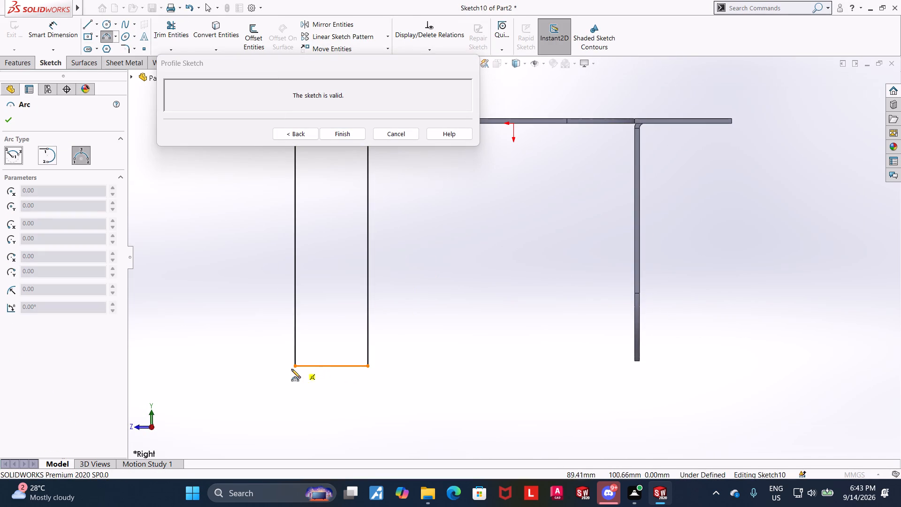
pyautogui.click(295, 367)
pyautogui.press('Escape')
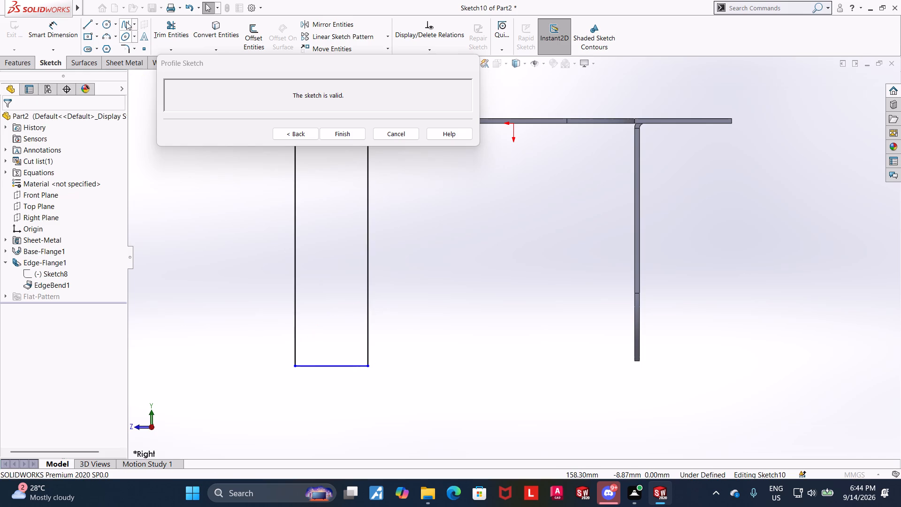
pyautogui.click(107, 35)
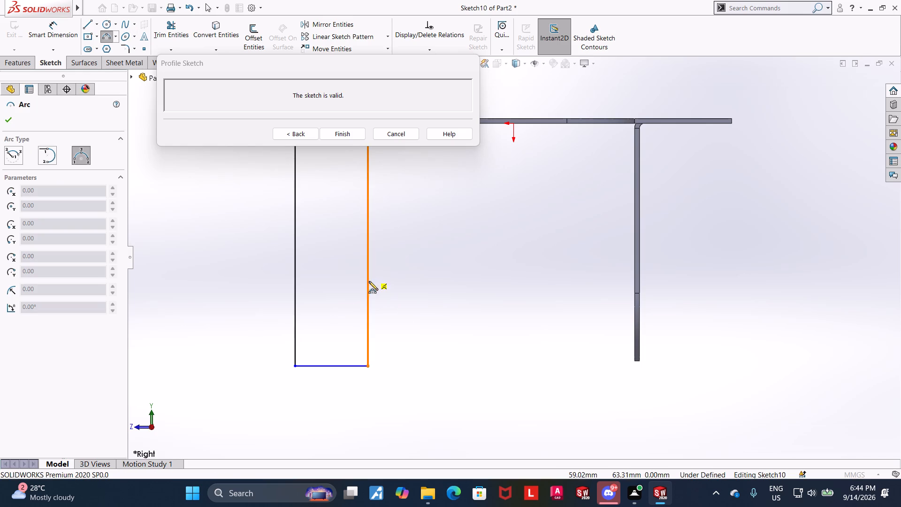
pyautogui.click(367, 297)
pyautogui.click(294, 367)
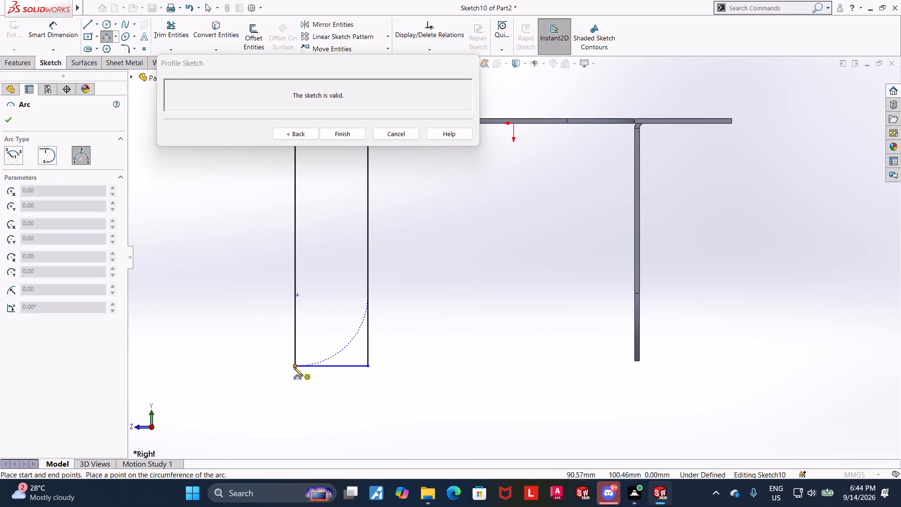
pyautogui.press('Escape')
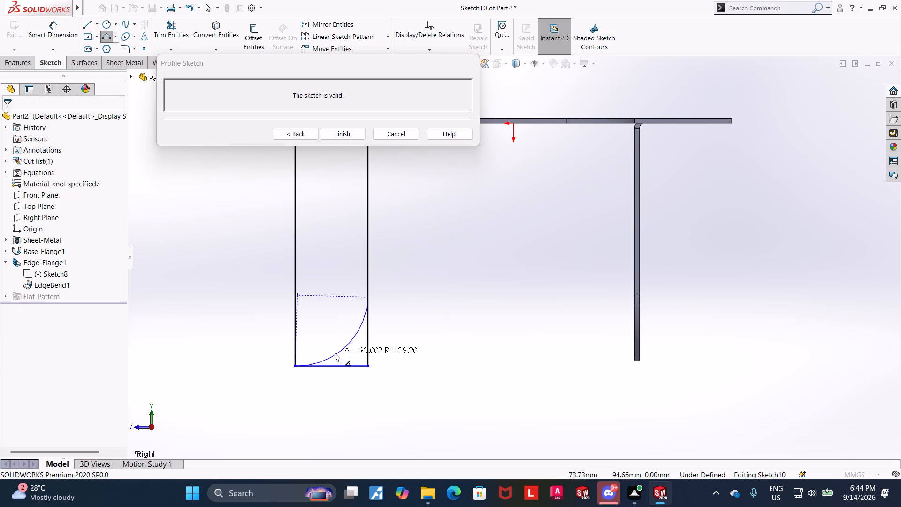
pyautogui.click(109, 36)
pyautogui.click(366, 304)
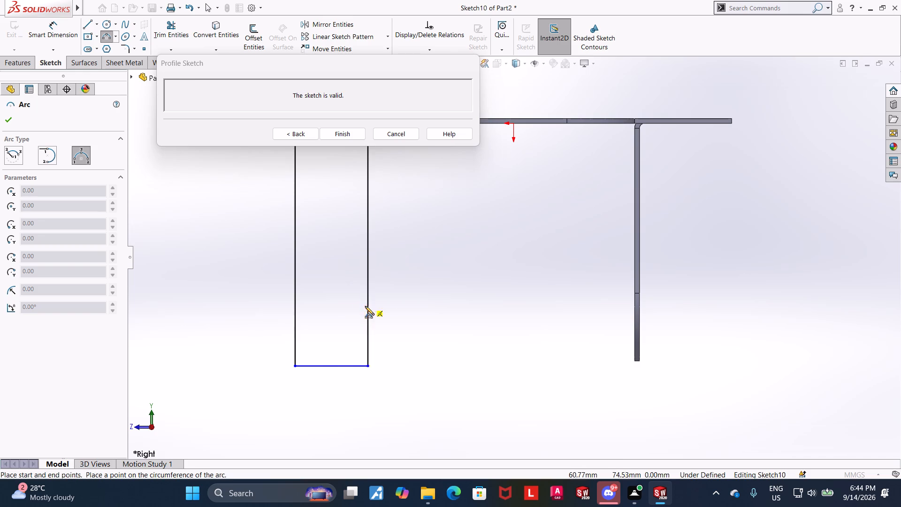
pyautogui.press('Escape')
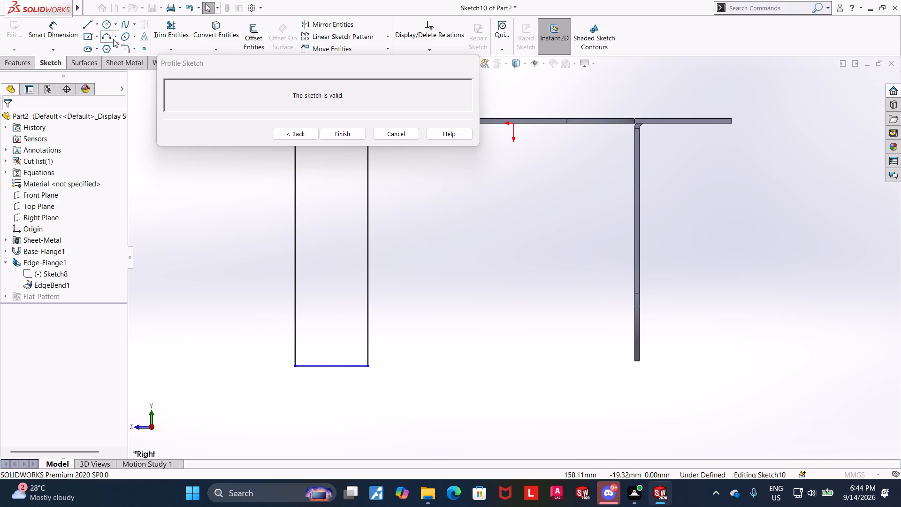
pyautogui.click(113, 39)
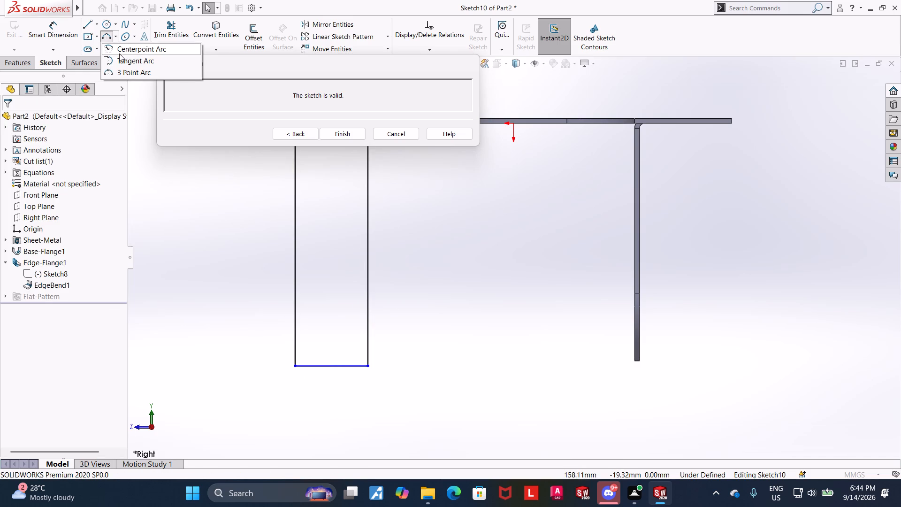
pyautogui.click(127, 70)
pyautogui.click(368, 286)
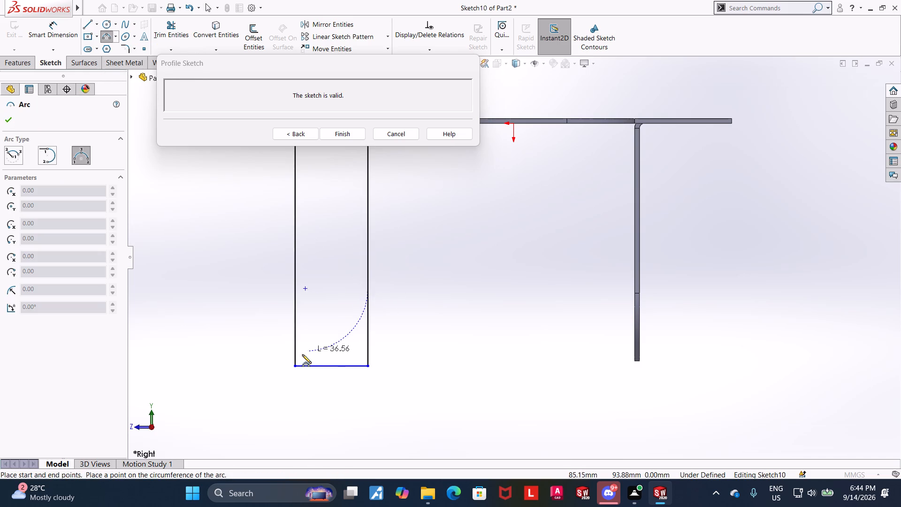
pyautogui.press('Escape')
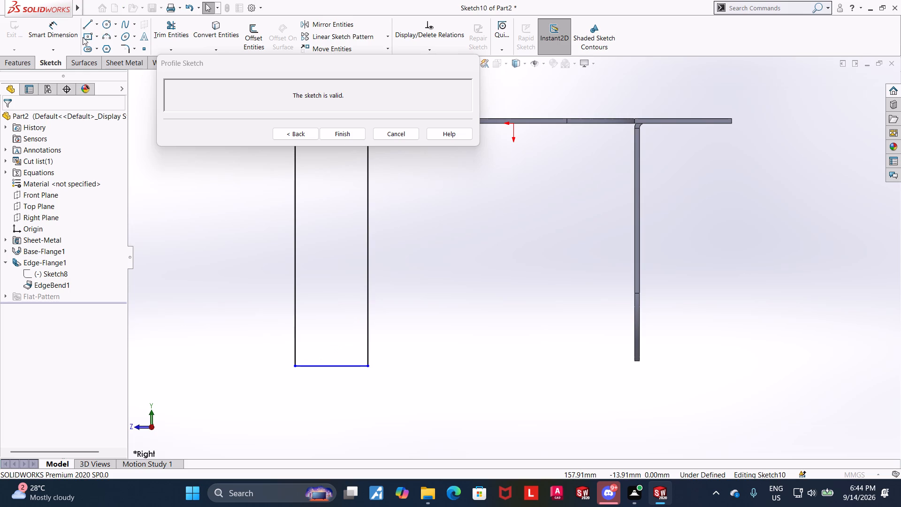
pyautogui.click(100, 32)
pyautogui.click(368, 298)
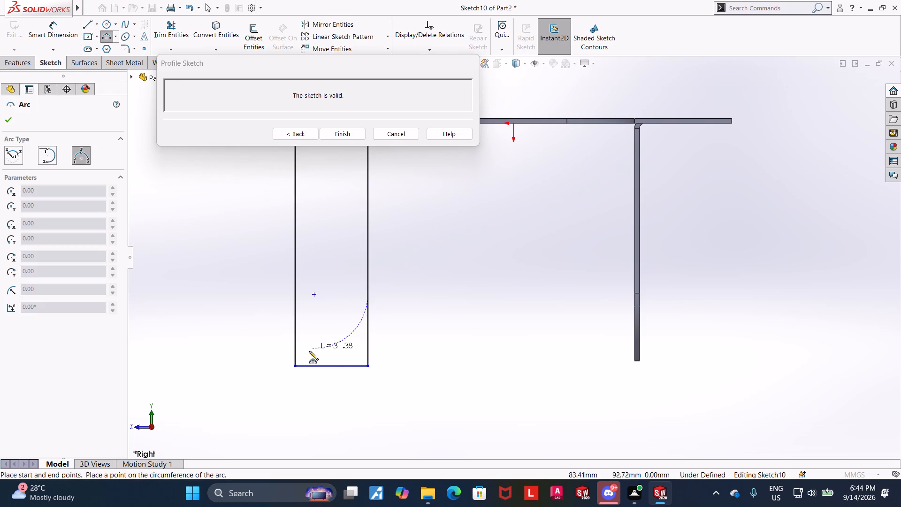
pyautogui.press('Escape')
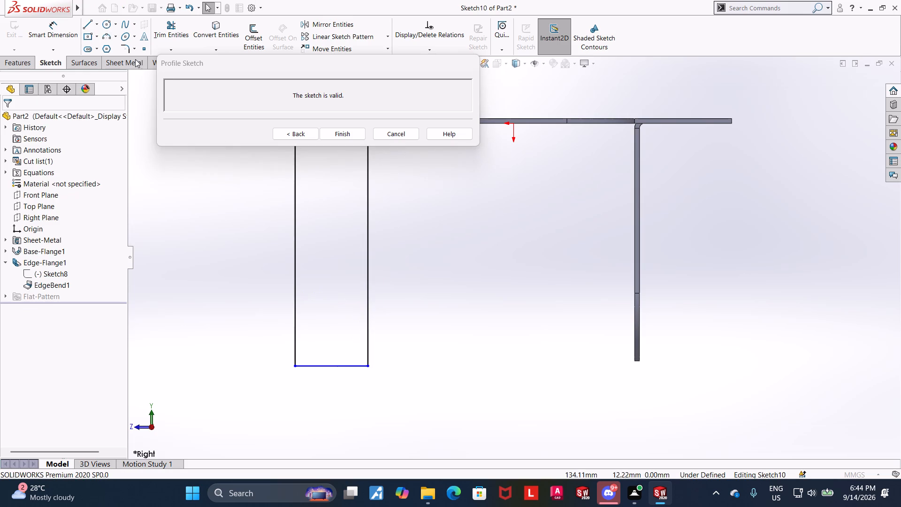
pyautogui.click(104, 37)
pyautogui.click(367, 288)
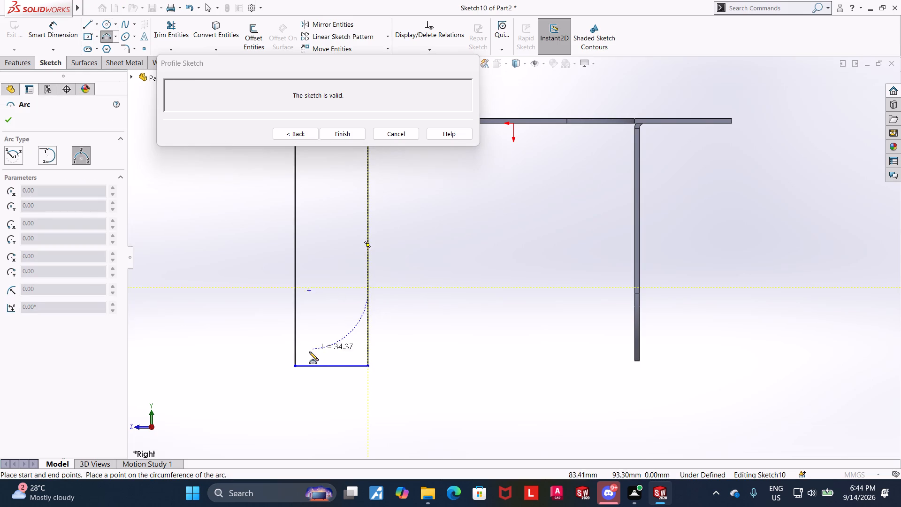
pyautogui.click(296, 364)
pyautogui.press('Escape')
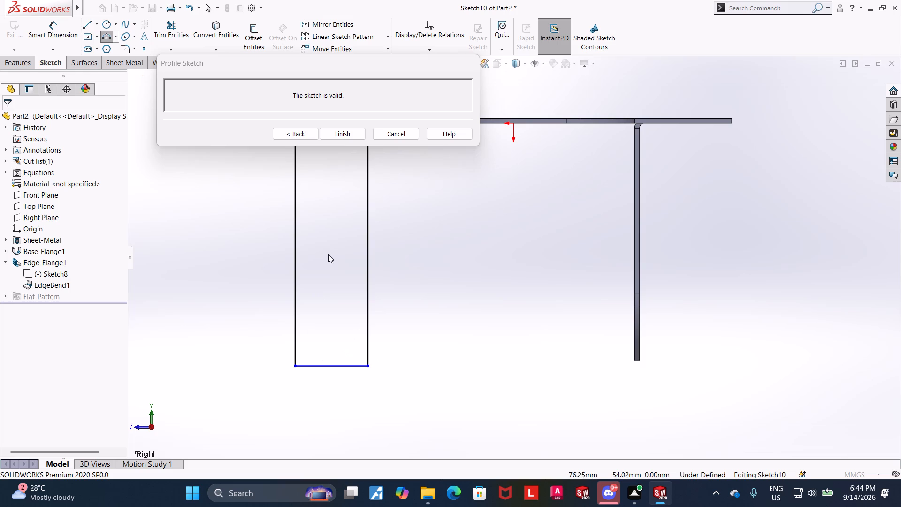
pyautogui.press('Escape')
# Draw a three-point arc of about 33.5 mm radius from the flange profile's inner side to its outer bottom corner and trim the lines outside it.
pyautogui.click(106, 38)
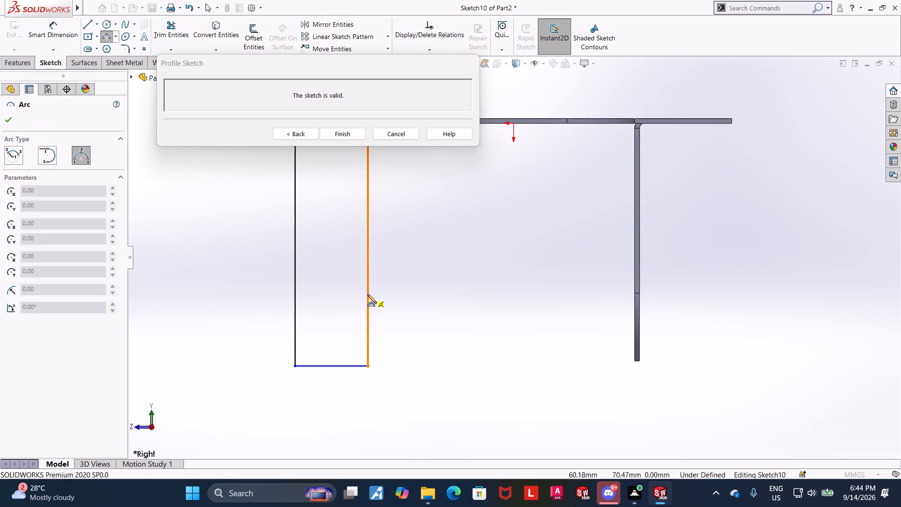
pyautogui.click(367, 294)
pyautogui.click(294, 365)
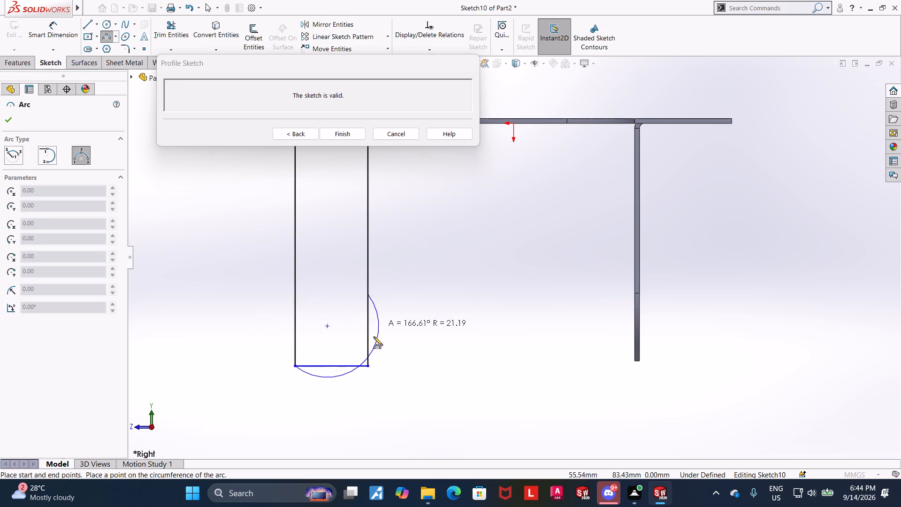
pyautogui.click(344, 344)
pyautogui.press('Escape')
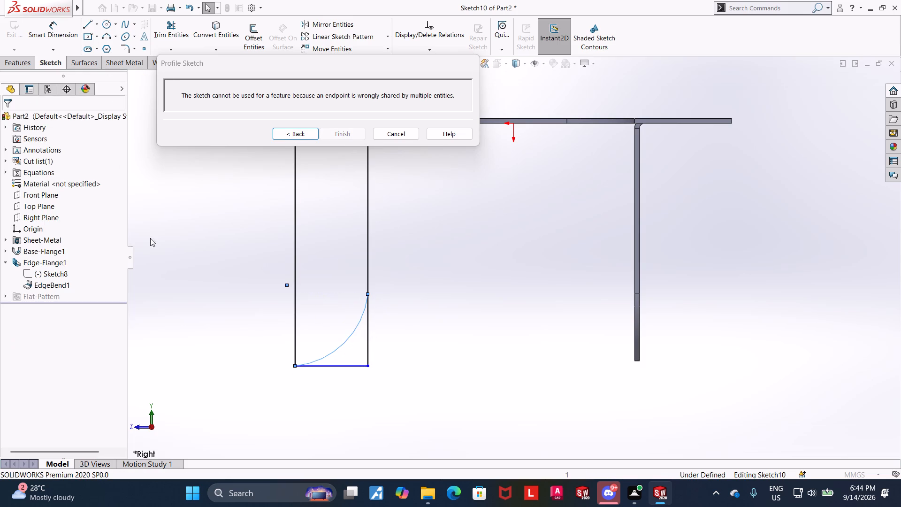
pyautogui.click(166, 29)
pyautogui.moveTo(336, 381); pyautogui.dragTo(396, 332)
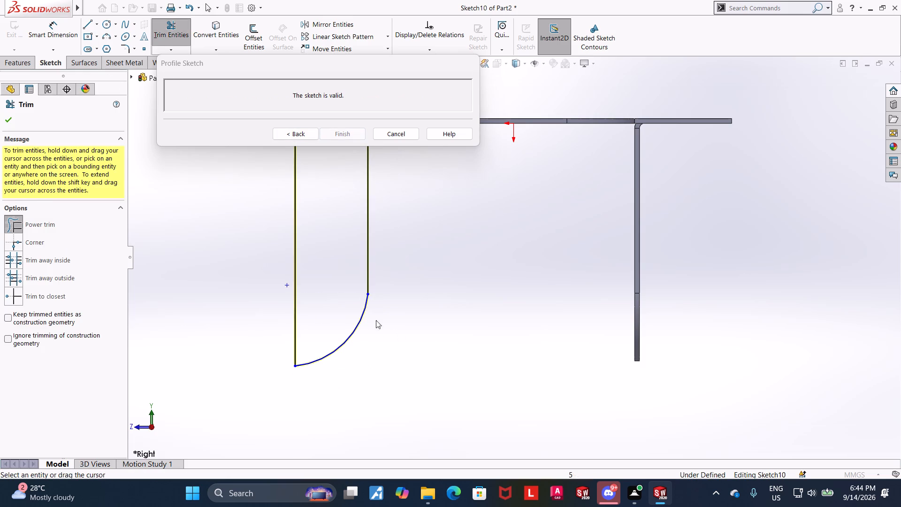
pyautogui.press('Escape')
# Dimension the arc at the flange profile's lower end with a radius of 28 mm.
pyautogui.click(47, 29)
pyautogui.click(347, 338)
pyautogui.click(367, 363)
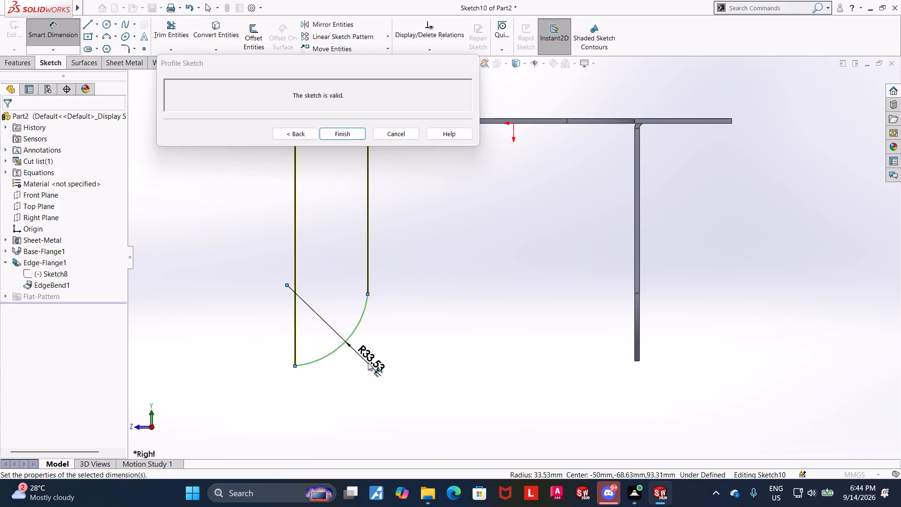
pyautogui.press('2')
pyautogui.press('8')
pyautogui.press('Return')
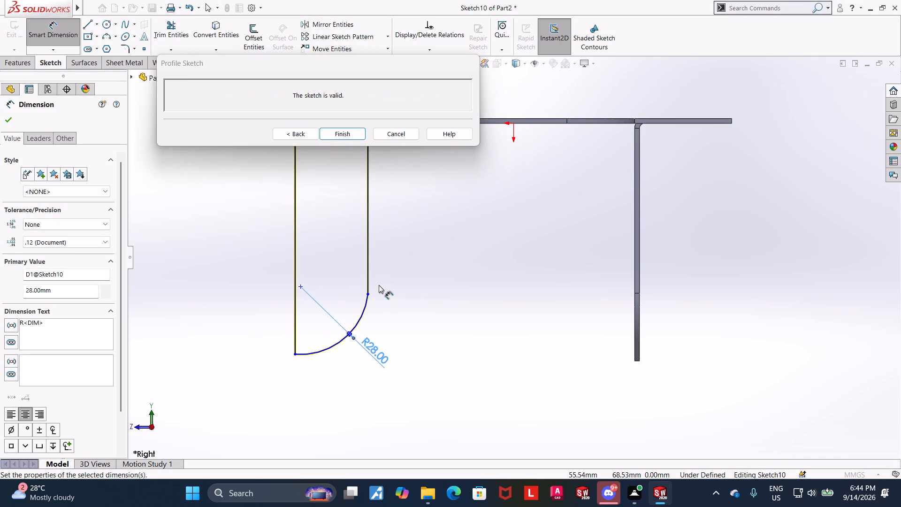
pyautogui.scroll(6, 379, 285)
pyautogui.scroll(-4, 521, 217)
pyautogui.press('Escape')
pyautogui.press('Escape')
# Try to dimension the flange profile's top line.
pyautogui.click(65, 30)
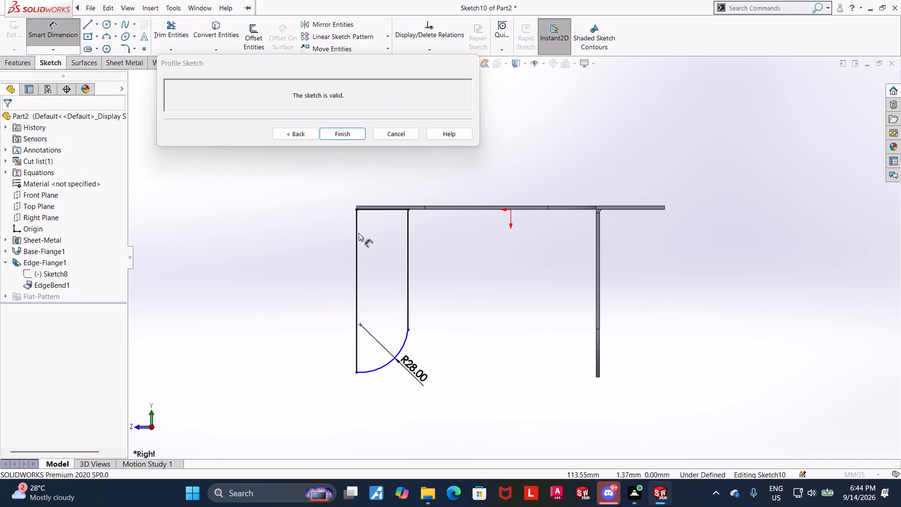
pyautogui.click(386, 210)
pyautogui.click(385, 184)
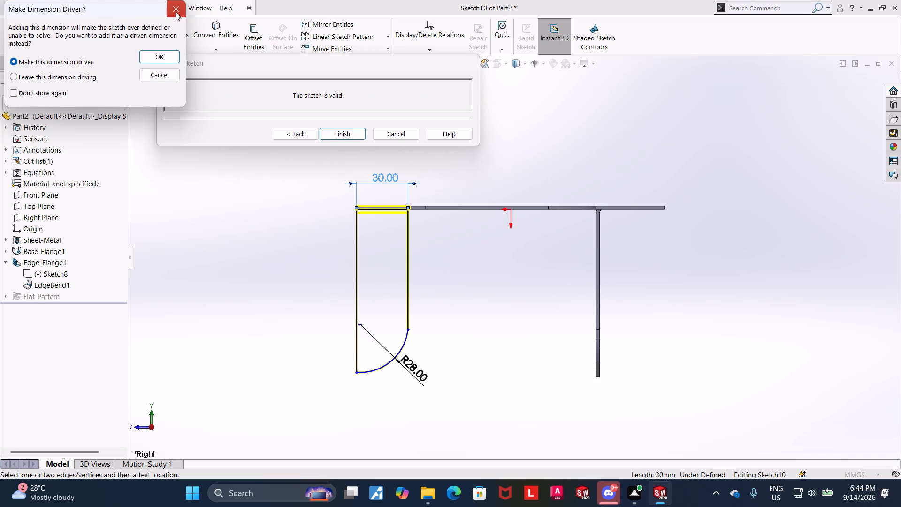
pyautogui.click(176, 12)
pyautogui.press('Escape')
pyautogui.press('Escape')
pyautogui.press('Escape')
# Return from the profile sketch to the flange settings and complete the 90-degree edge flange with its arc-ended profile.
pyautogui.scroll(4, 457, 229)
pyautogui.moveTo(314, 239); pyautogui.dragTo(321, 250, button='middle')
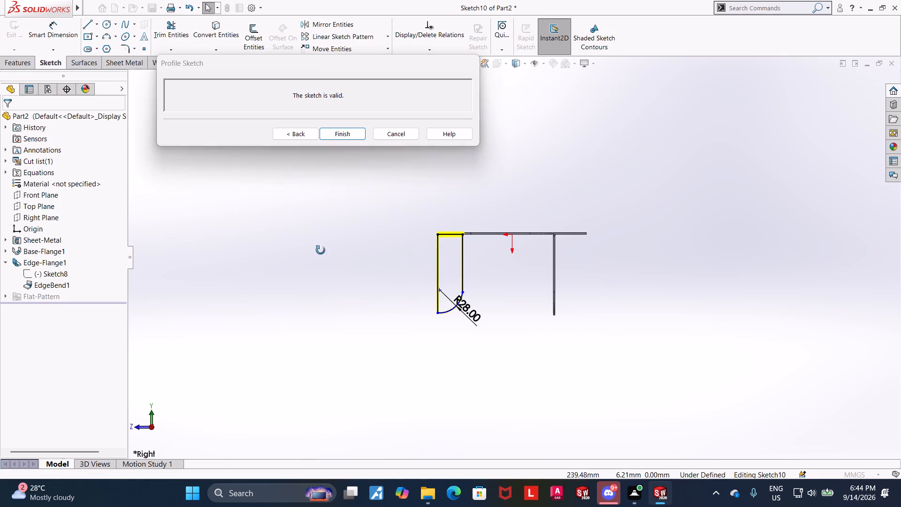
pyautogui.moveTo(321, 250); pyautogui.dragTo(331, 271, button='middle')
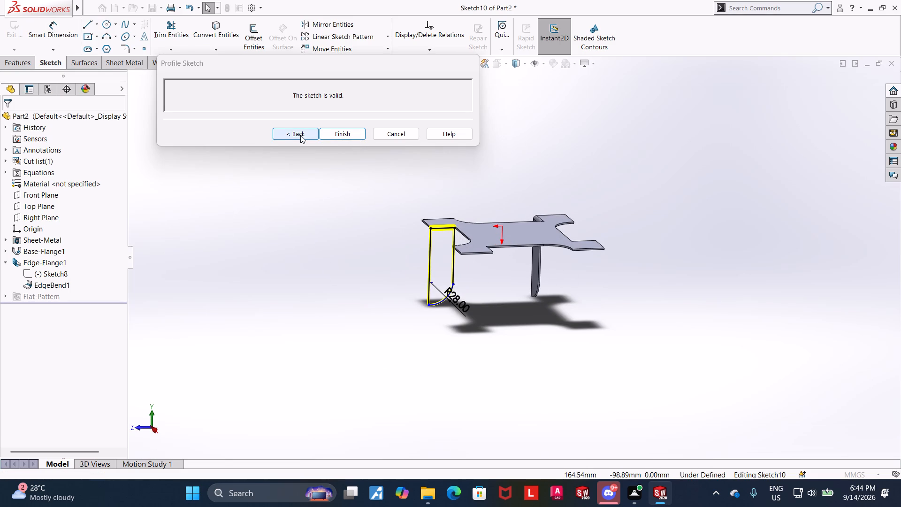
pyautogui.scroll(-1, 514, 275)
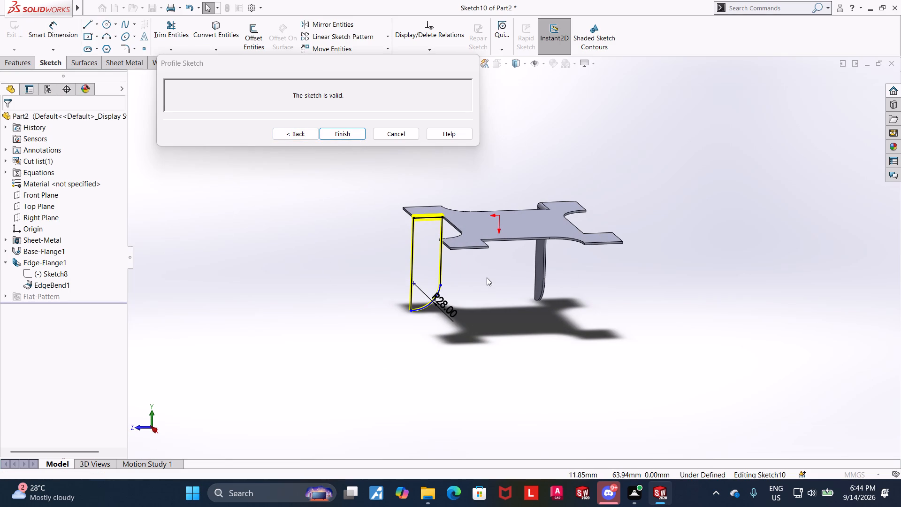
pyautogui.click(288, 131)
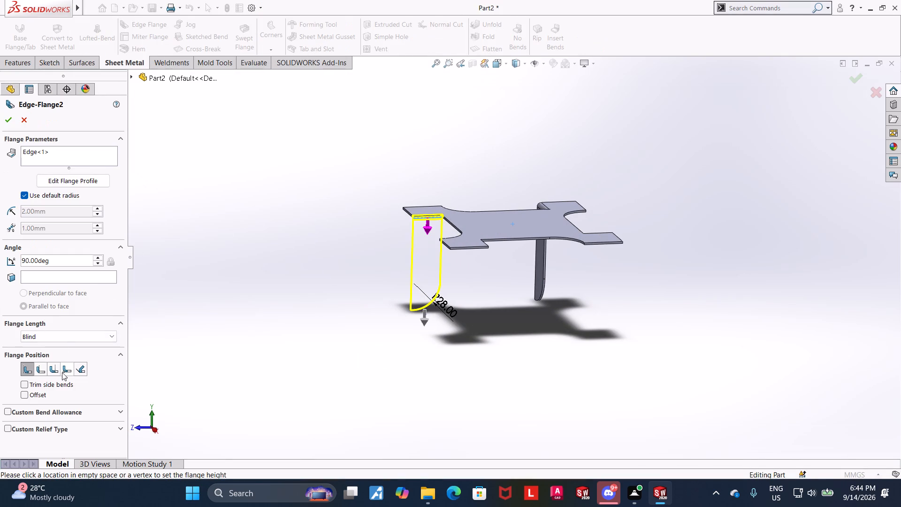
pyautogui.scroll(-2, 75, 303)
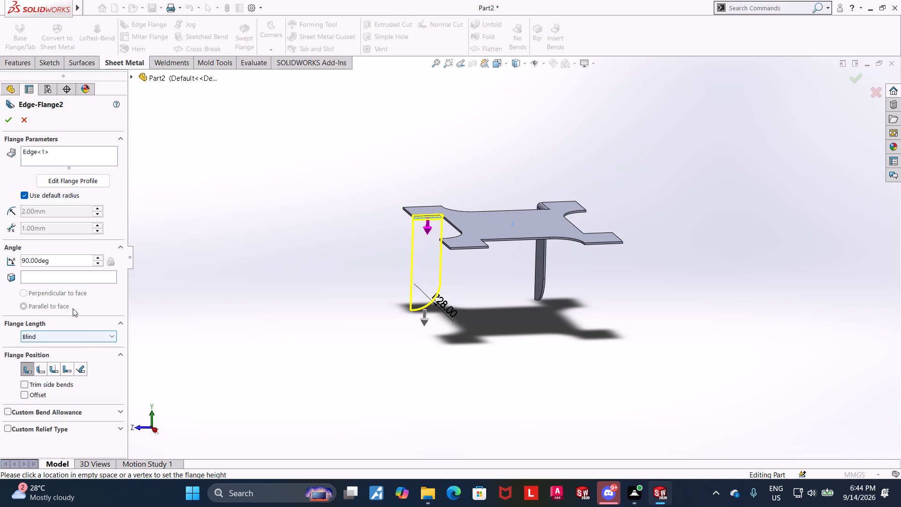
pyautogui.click(113, 324)
pyautogui.click(113, 324)
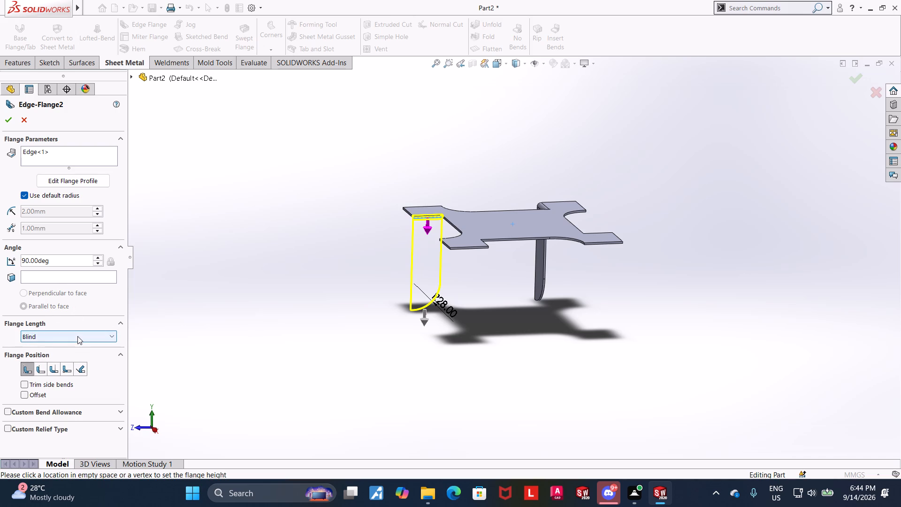
pyautogui.click(77, 336)
pyautogui.click(77, 336)
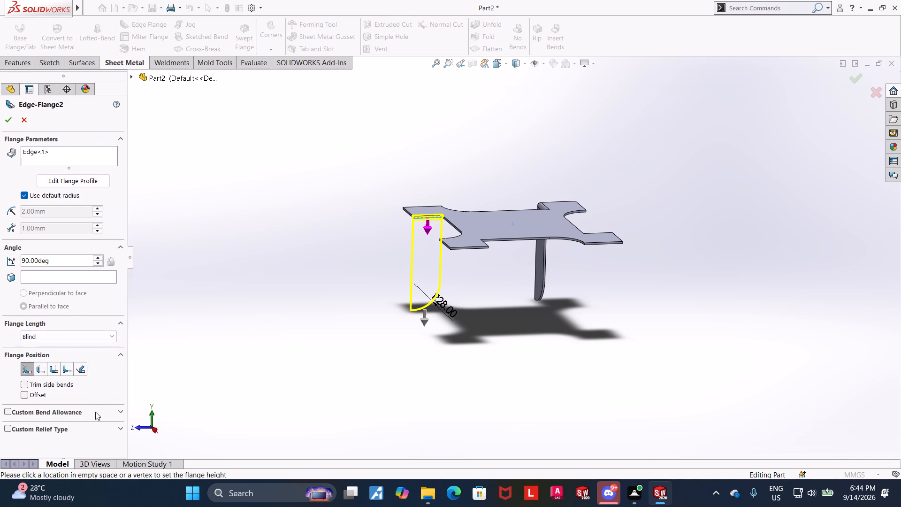
pyautogui.scroll(2, 79, 314)
pyautogui.scroll(-4, 84, 326)
pyautogui.click(4, 123)
pyautogui.click(355, 361)
# Start a 90-degree edge flange on the side edge of a bare plate arm and set its length to 102 mm.
pyautogui.moveTo(335, 340); pyautogui.dragTo(367, 330, button='middle')
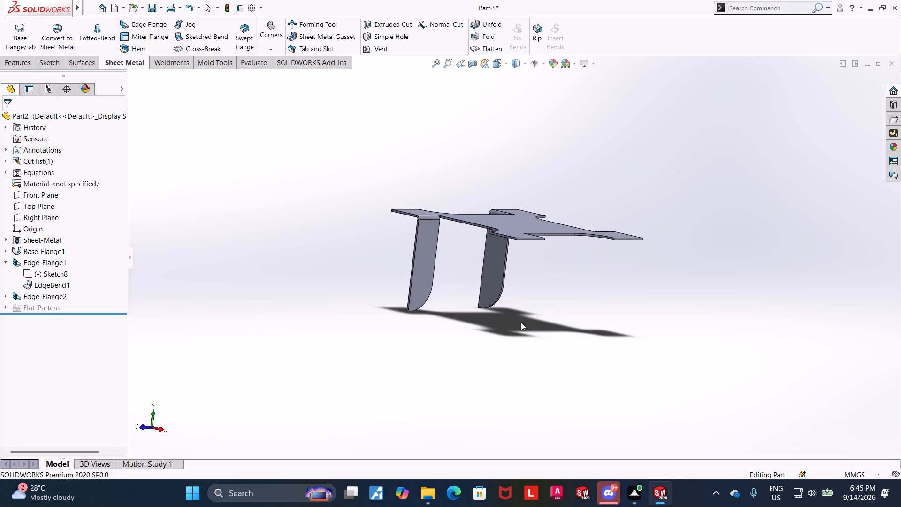
pyautogui.scroll(-2, 517, 318)
pyautogui.moveTo(547, 315); pyautogui.dragTo(512, 302, button='middle')
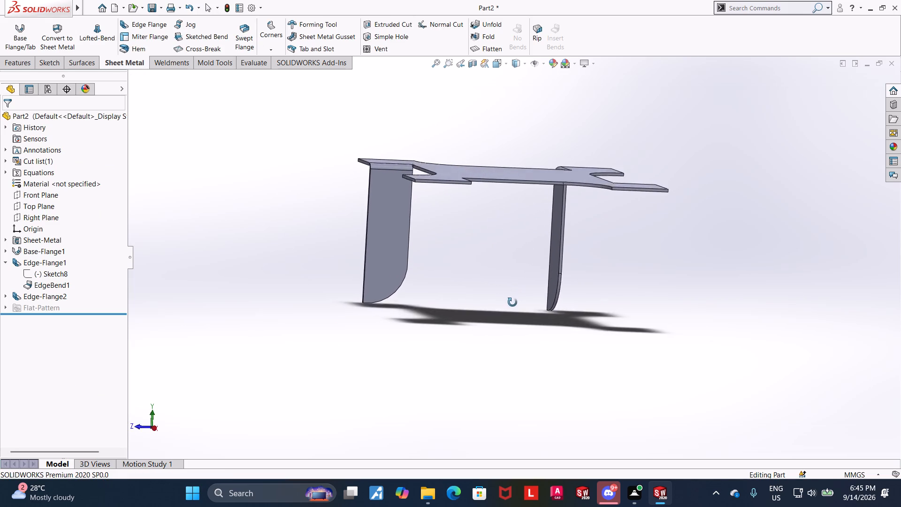
pyautogui.moveTo(512, 302); pyautogui.dragTo(438, 342, button='middle')
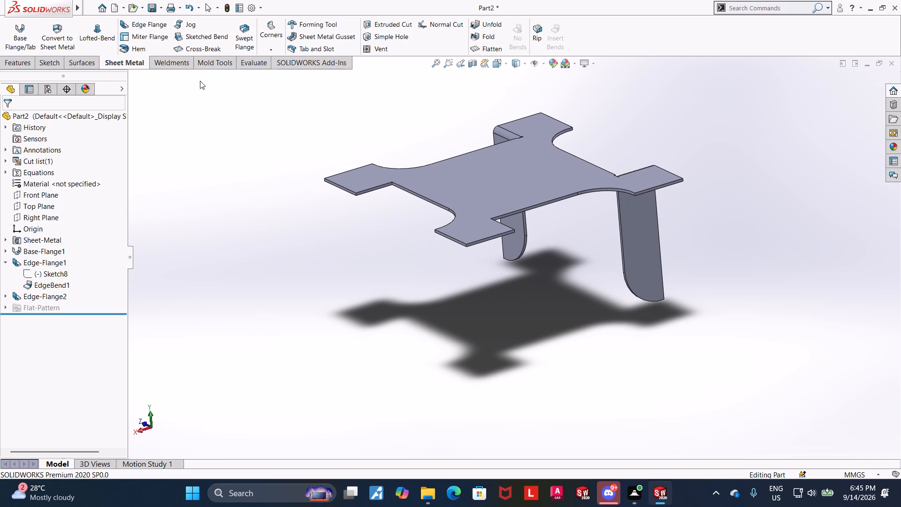
pyautogui.click(133, 18)
pyautogui.scroll(-4, 388, 195)
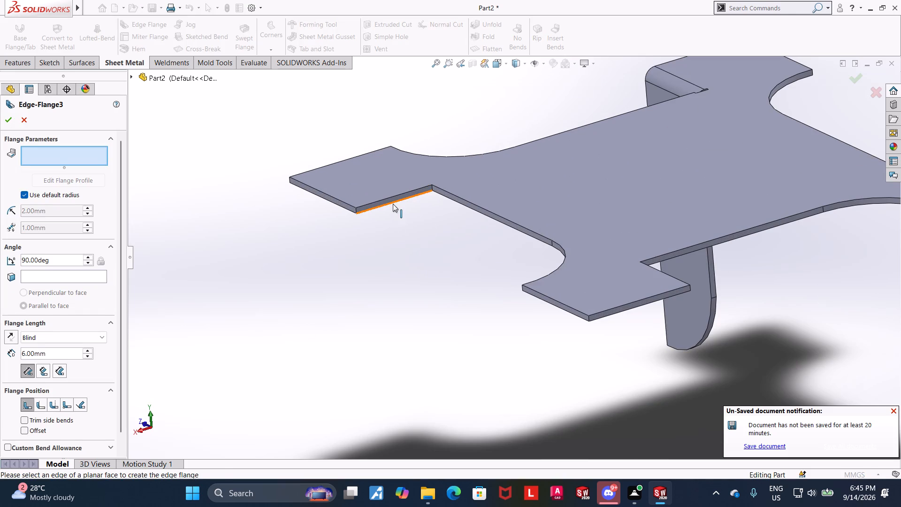
pyautogui.click(393, 203)
pyautogui.click(397, 348)
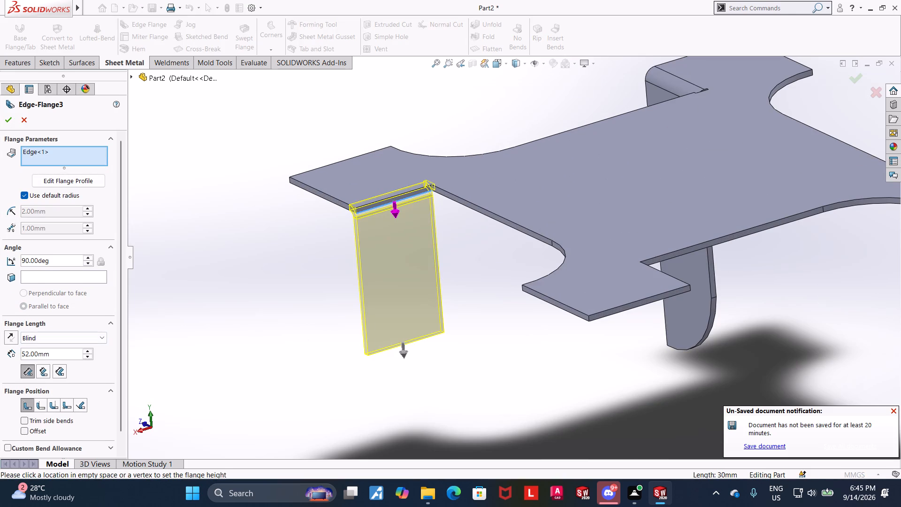
pyautogui.moveTo(61, 355); pyautogui.dragTo(17, 356)
pyautogui.write('102')
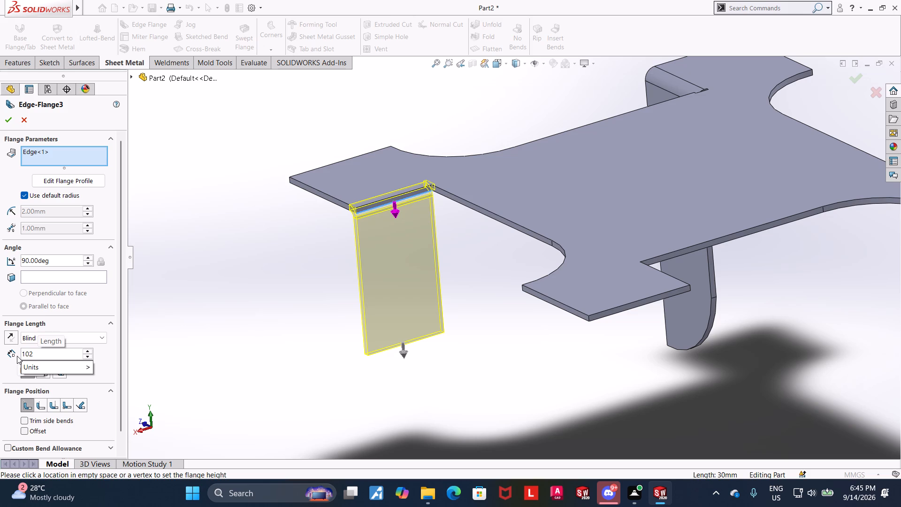
pyautogui.press('Return')
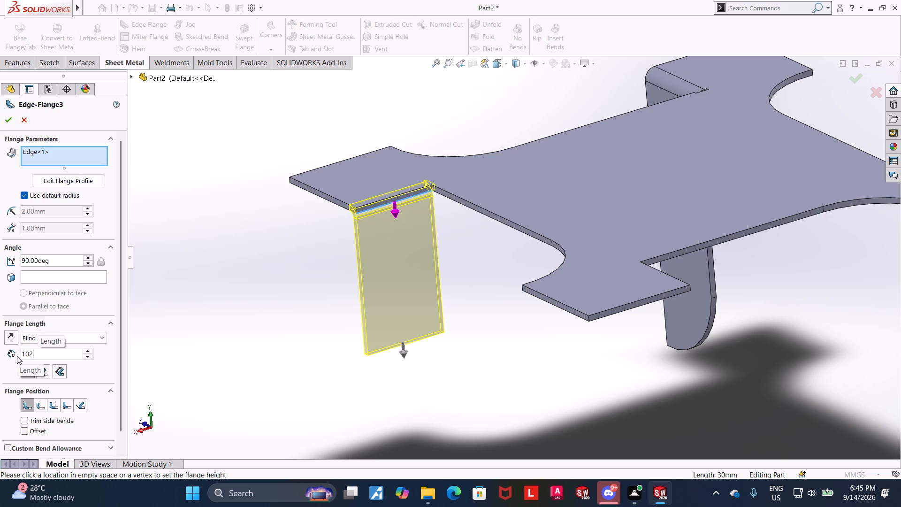
# Face the new flange in the Back view and open its profile sketch for editing.
pyautogui.click(497, 60)
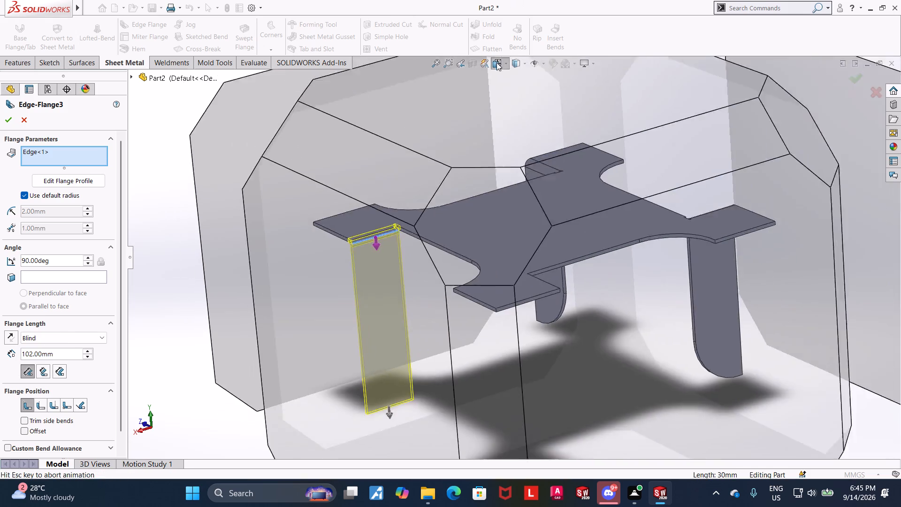
pyautogui.click(430, 319)
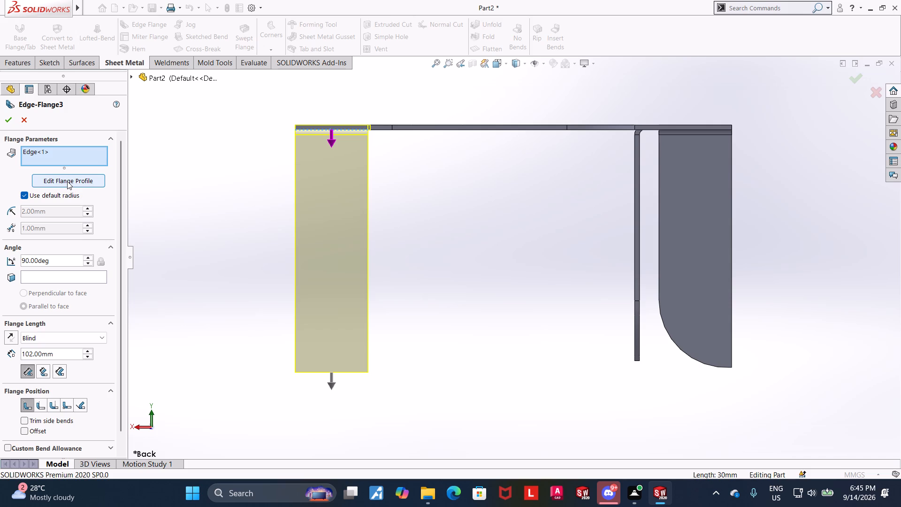
pyautogui.click(67, 181)
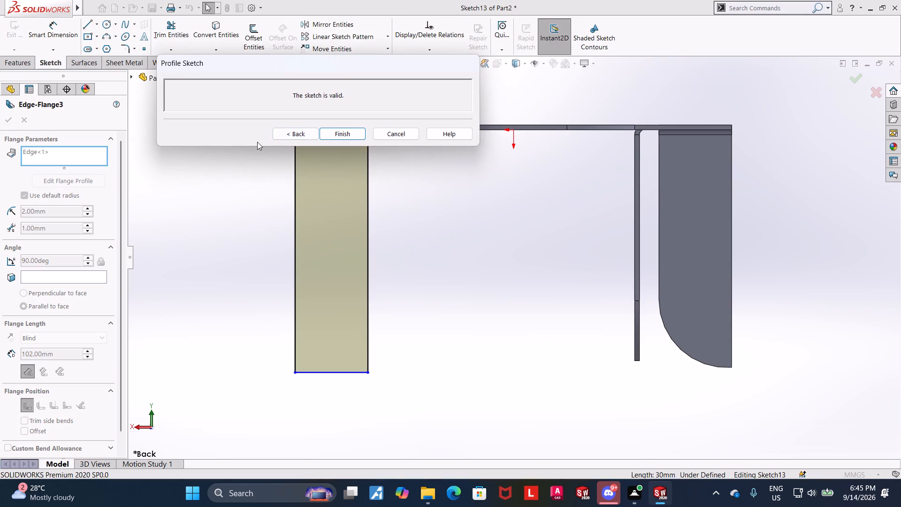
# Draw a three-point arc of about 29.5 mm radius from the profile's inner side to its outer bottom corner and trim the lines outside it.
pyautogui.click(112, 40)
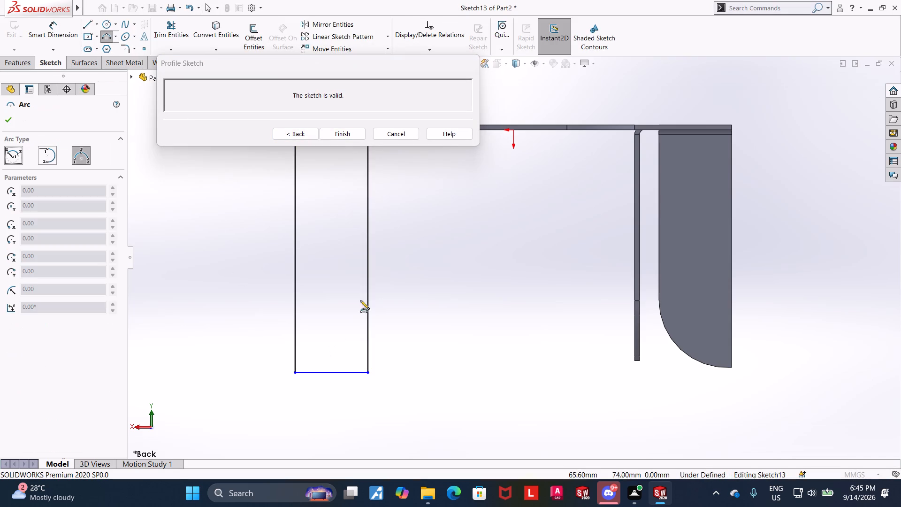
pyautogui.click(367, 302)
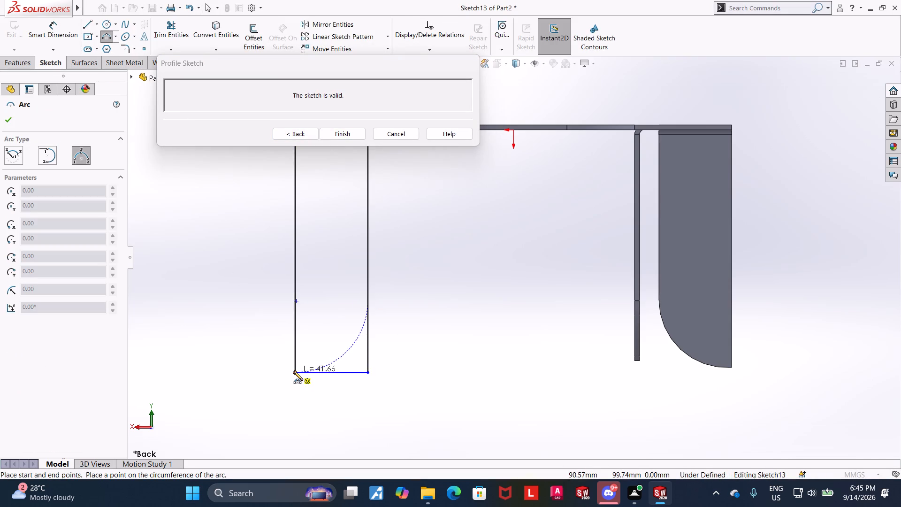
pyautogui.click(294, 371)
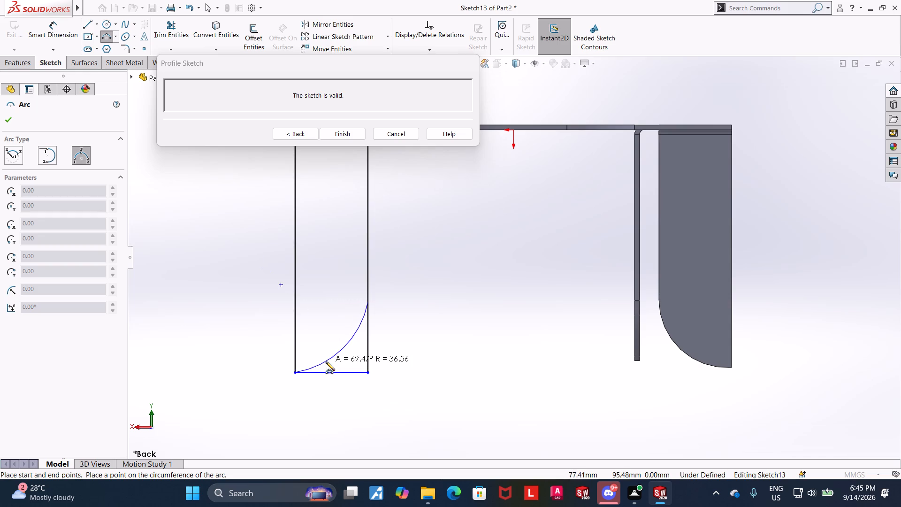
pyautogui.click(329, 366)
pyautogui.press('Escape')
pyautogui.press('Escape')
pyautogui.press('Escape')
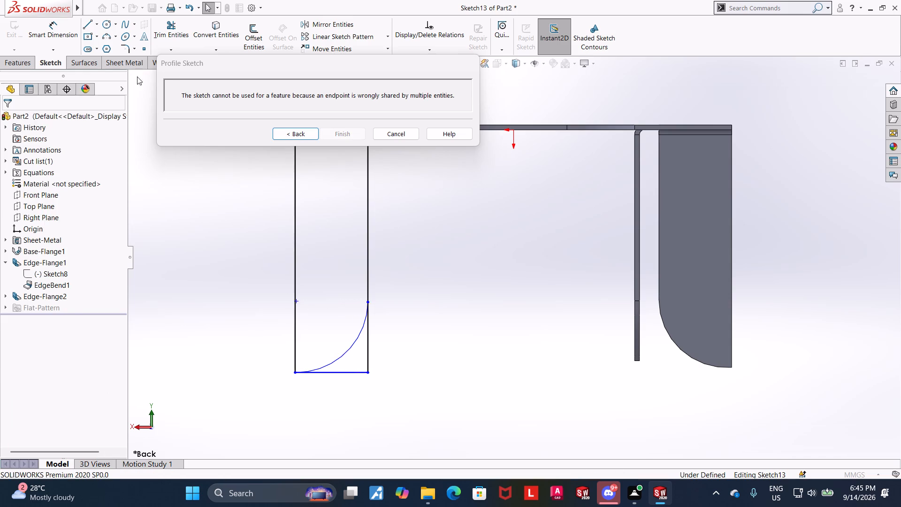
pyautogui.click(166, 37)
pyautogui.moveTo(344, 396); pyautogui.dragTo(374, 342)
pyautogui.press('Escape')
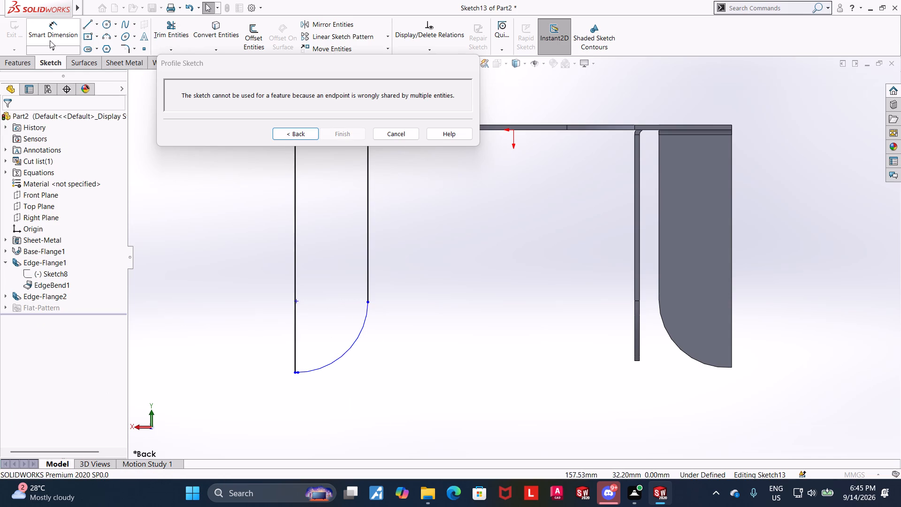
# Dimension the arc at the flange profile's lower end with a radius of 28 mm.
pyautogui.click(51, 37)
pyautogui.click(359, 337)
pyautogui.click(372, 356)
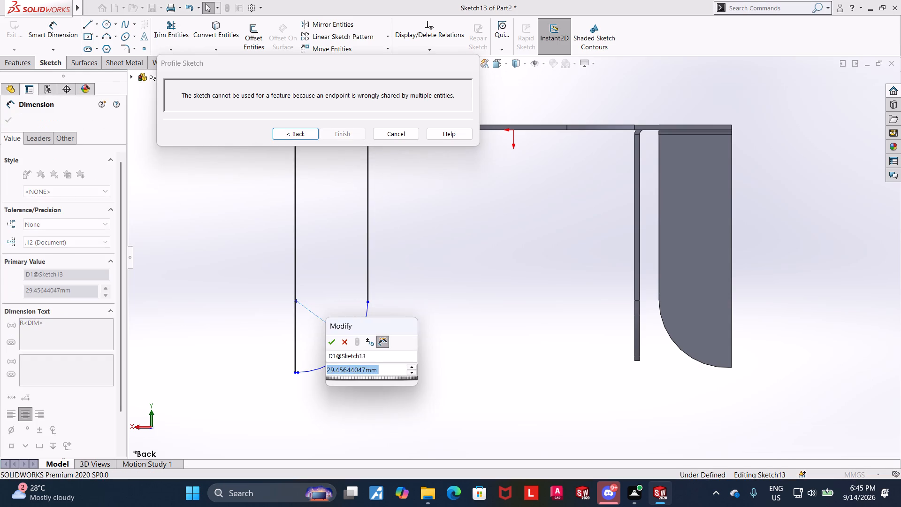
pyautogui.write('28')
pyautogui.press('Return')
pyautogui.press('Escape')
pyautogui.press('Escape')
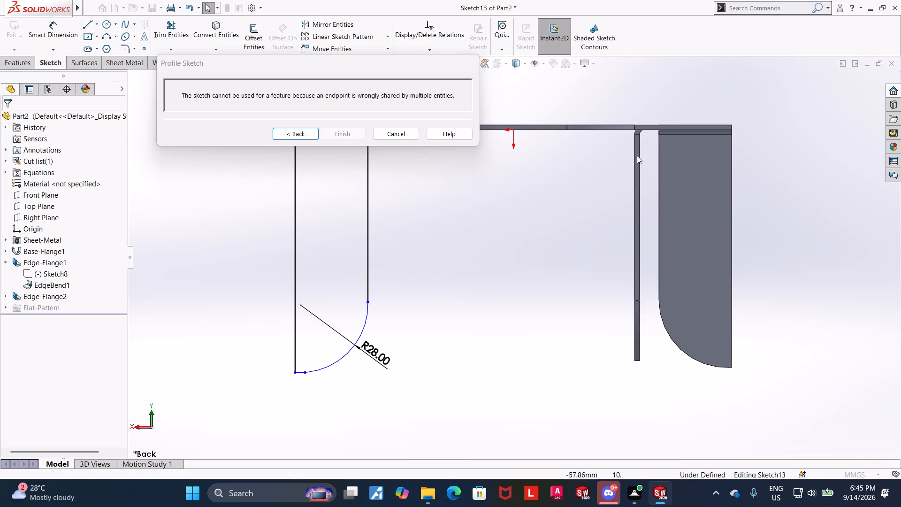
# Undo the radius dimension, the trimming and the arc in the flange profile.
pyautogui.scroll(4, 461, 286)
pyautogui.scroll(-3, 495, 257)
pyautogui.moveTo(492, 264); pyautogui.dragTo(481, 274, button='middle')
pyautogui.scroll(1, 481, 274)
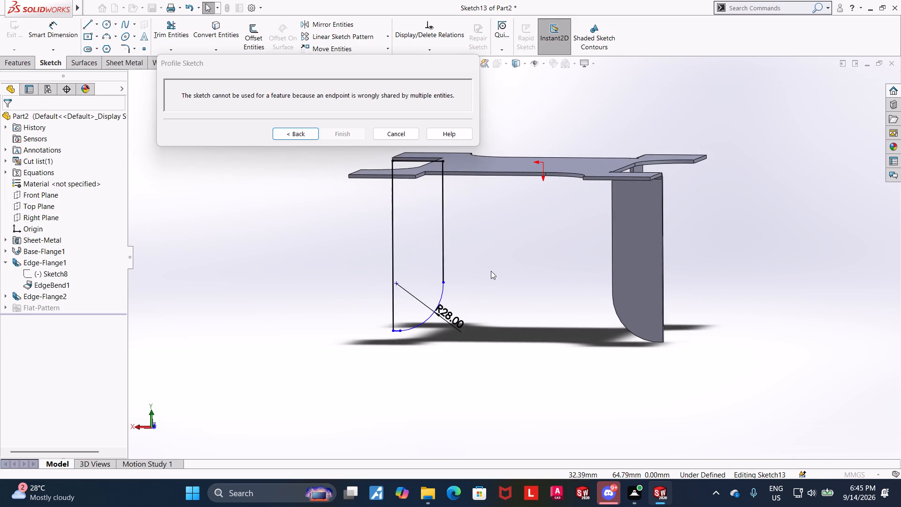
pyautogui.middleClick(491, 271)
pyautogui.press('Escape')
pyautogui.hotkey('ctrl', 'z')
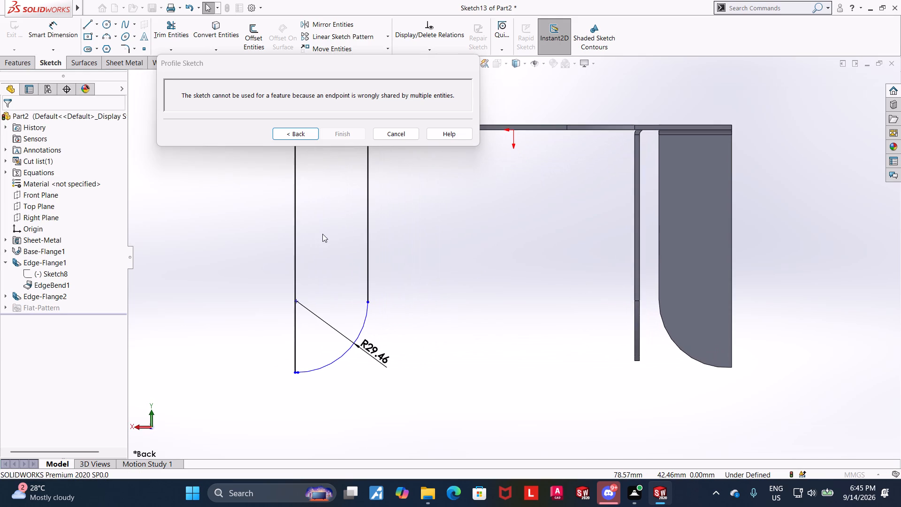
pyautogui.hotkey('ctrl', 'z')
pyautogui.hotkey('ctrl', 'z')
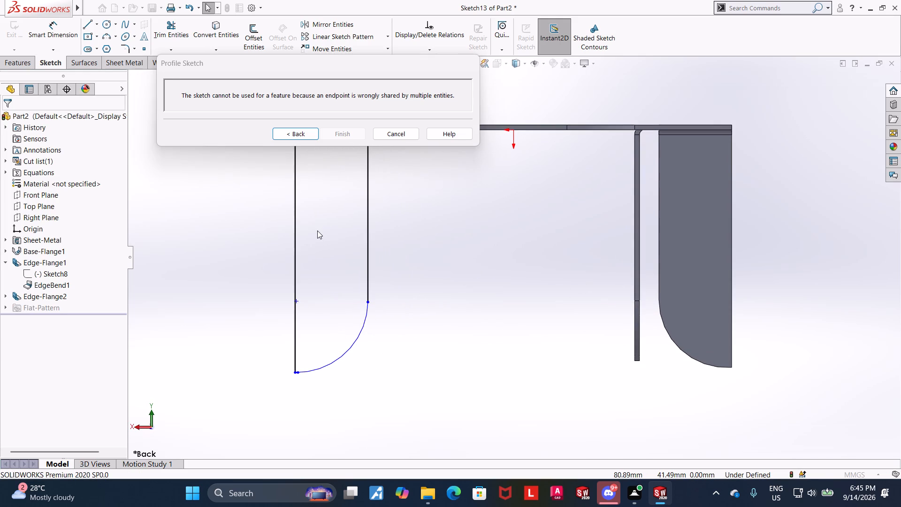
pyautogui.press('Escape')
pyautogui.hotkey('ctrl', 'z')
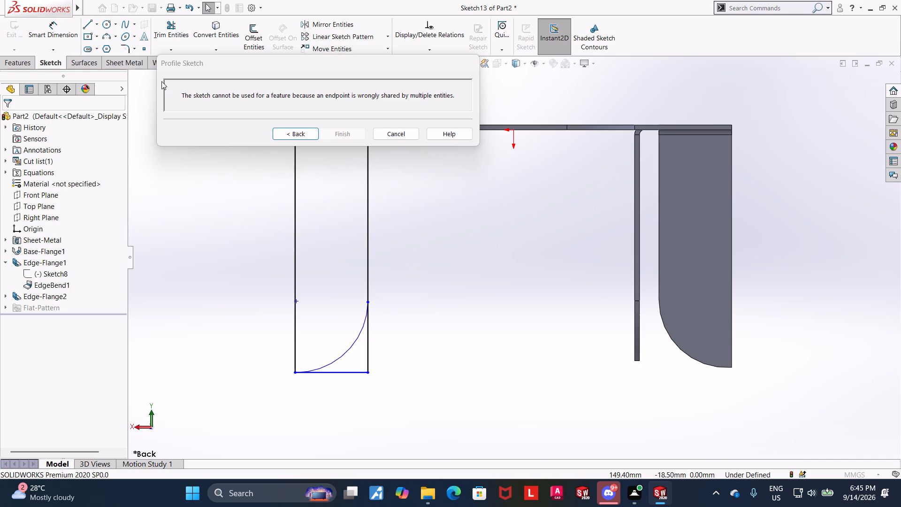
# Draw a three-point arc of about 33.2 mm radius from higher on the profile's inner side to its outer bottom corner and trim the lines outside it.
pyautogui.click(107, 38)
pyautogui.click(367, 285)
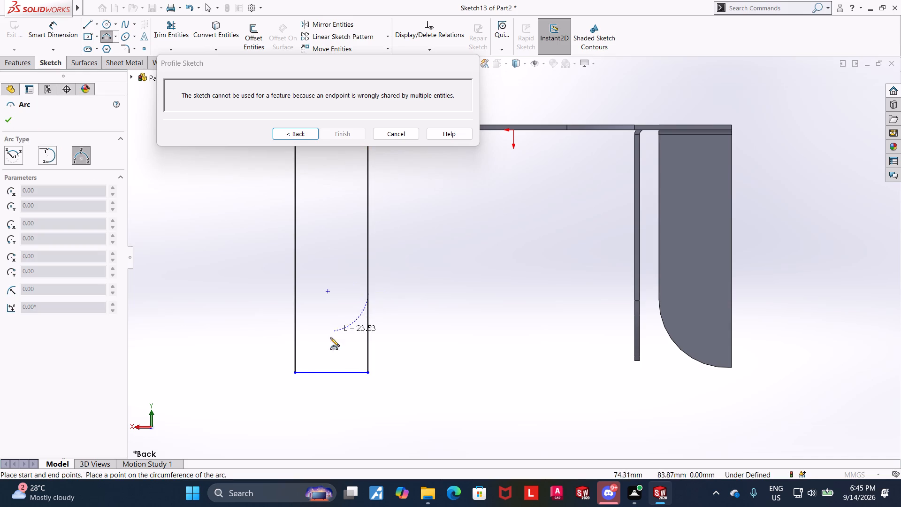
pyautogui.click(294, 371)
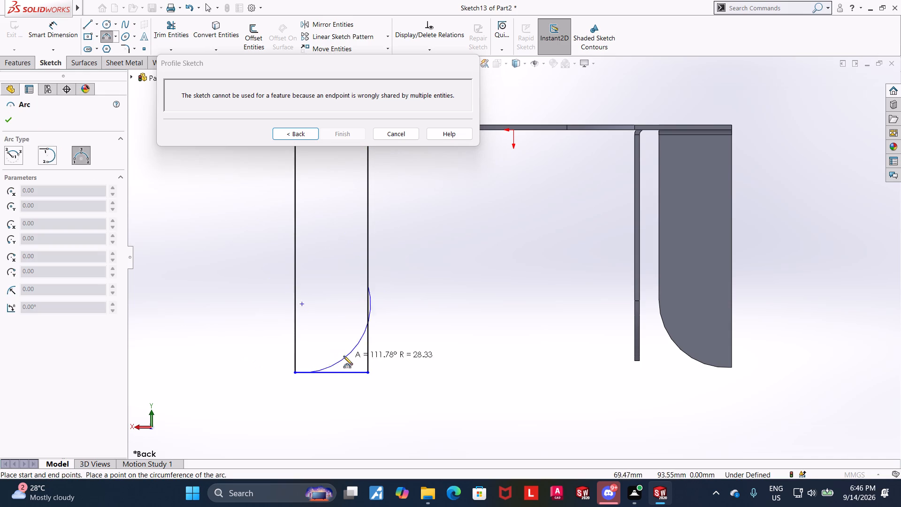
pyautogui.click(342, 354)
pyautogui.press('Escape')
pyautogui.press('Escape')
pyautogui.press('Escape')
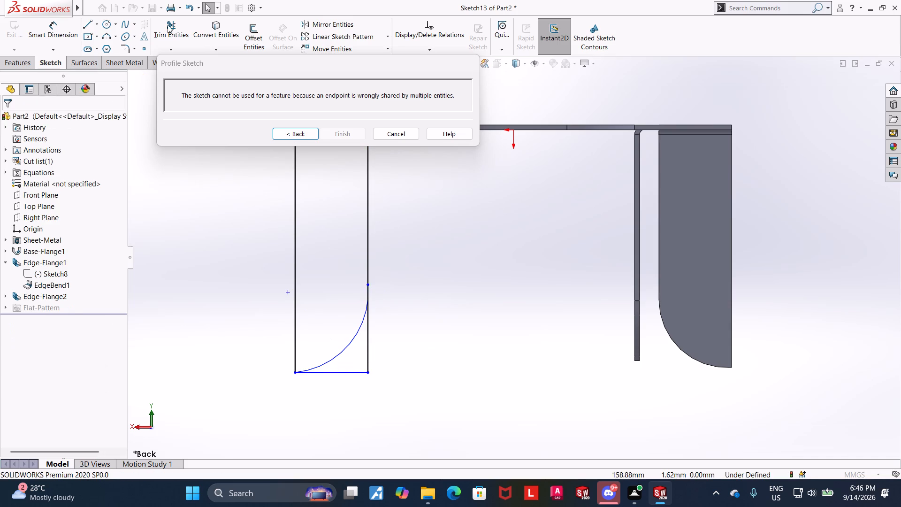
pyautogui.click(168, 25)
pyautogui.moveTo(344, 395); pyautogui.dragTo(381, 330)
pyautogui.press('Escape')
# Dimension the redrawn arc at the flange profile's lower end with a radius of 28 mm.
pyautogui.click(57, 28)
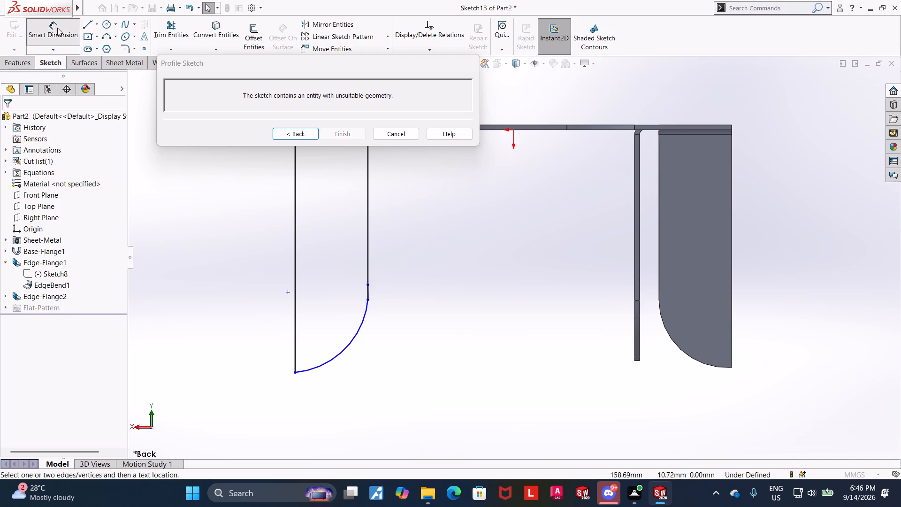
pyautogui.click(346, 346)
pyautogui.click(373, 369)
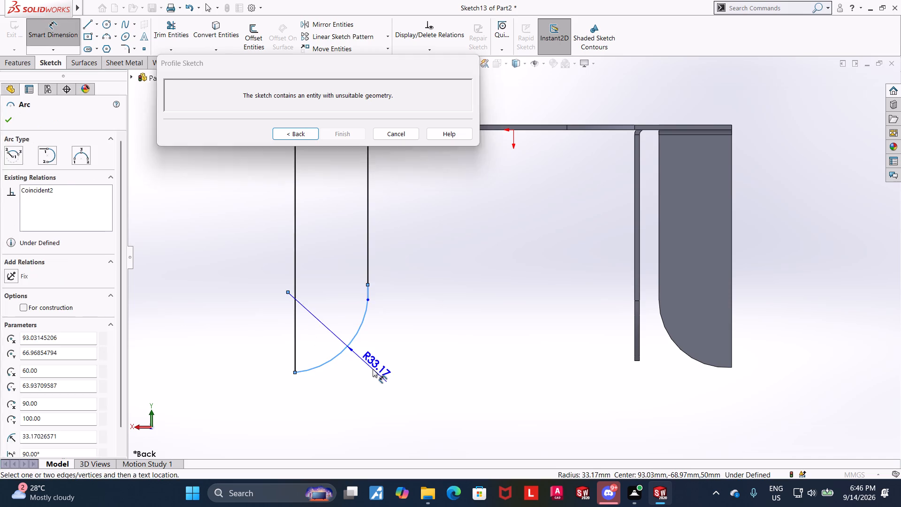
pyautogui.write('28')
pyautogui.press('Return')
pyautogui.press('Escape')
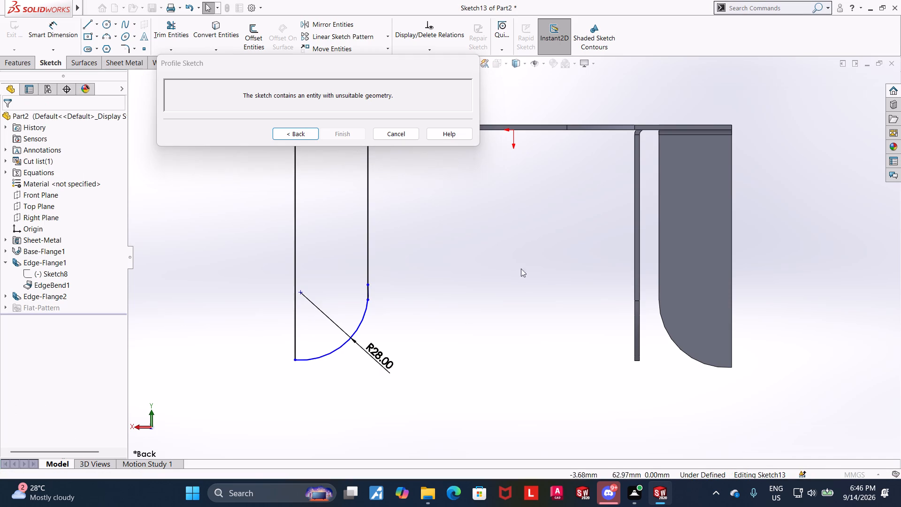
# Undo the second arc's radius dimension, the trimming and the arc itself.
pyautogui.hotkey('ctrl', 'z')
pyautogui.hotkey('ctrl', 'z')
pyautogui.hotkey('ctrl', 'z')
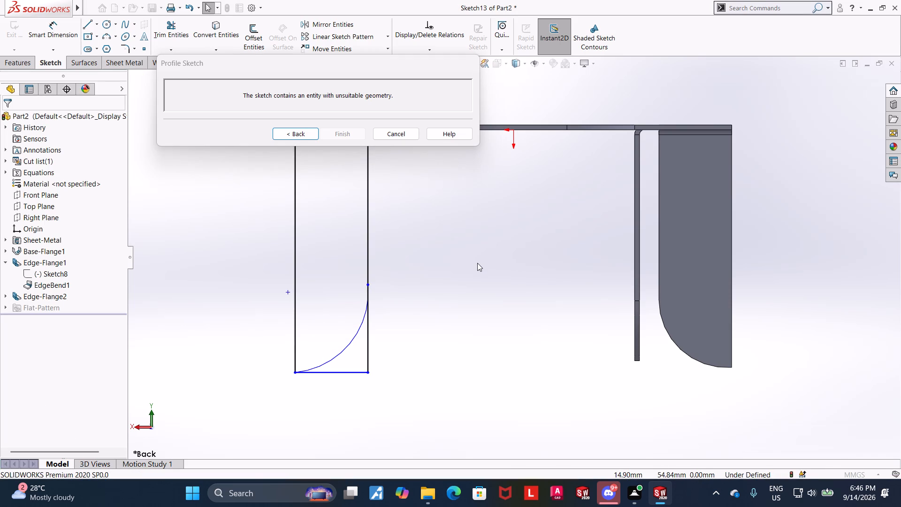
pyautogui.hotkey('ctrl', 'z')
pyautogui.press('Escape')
# Draw a three-point arc of about 30 mm radius from the flange profile's inner side to its outer bottom corner.
pyautogui.click(103, 35)
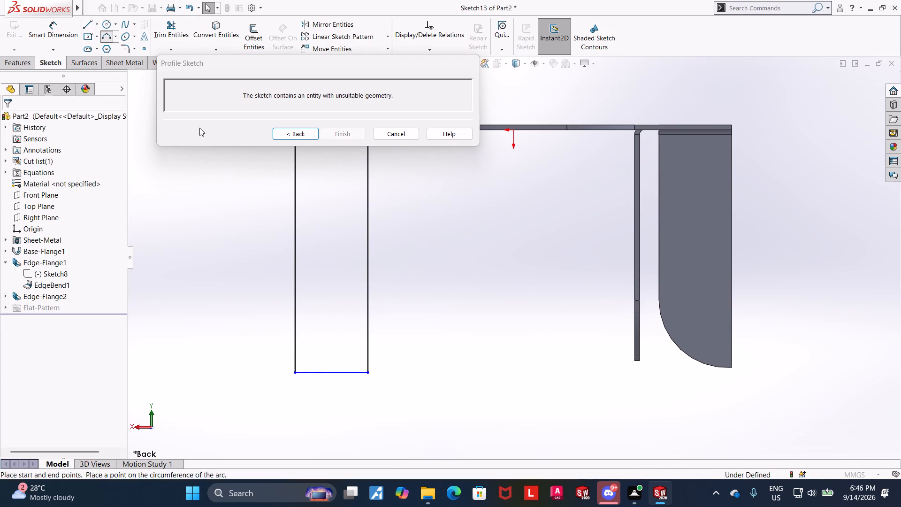
pyautogui.click(367, 299)
pyautogui.click(297, 372)
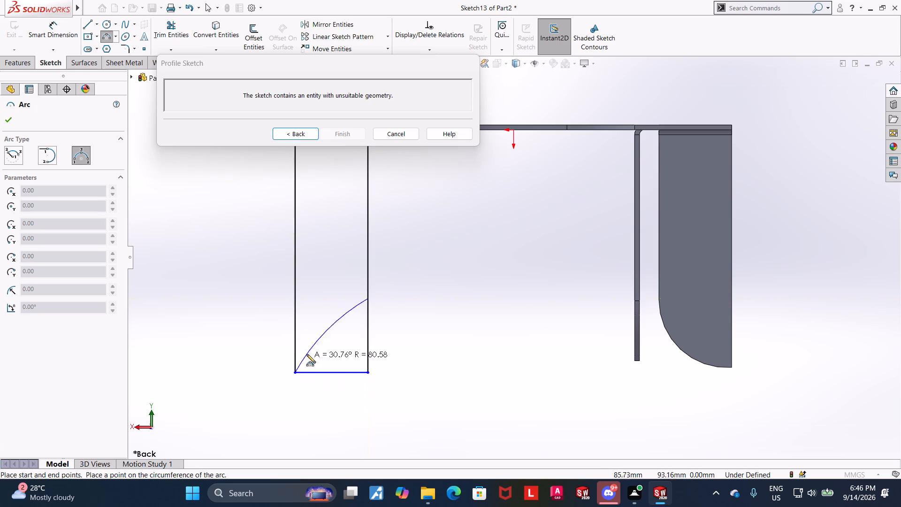
pyautogui.click(340, 359)
pyautogui.press('Escape')
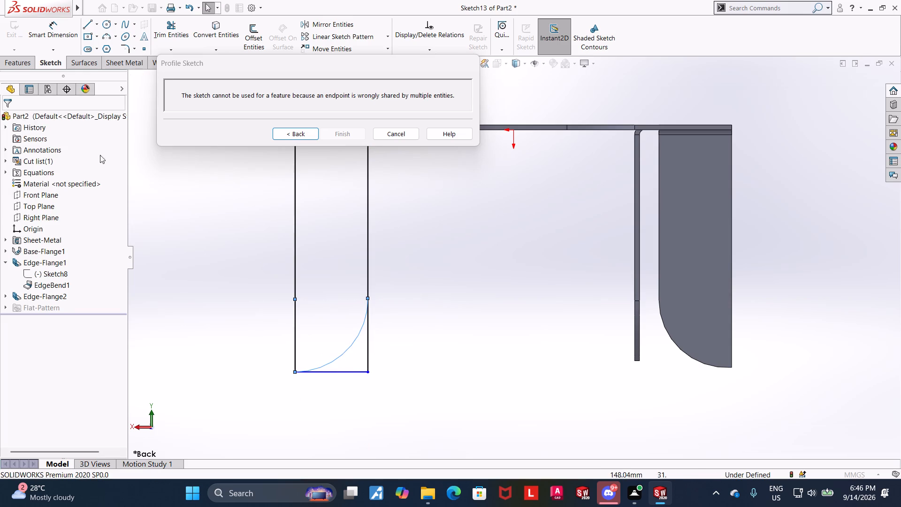
pyautogui.press('Escape')
# Add a radius dimension to the new arc and enter 28 mm.
pyautogui.click(62, 32)
pyautogui.click(353, 345)
pyautogui.click(395, 368)
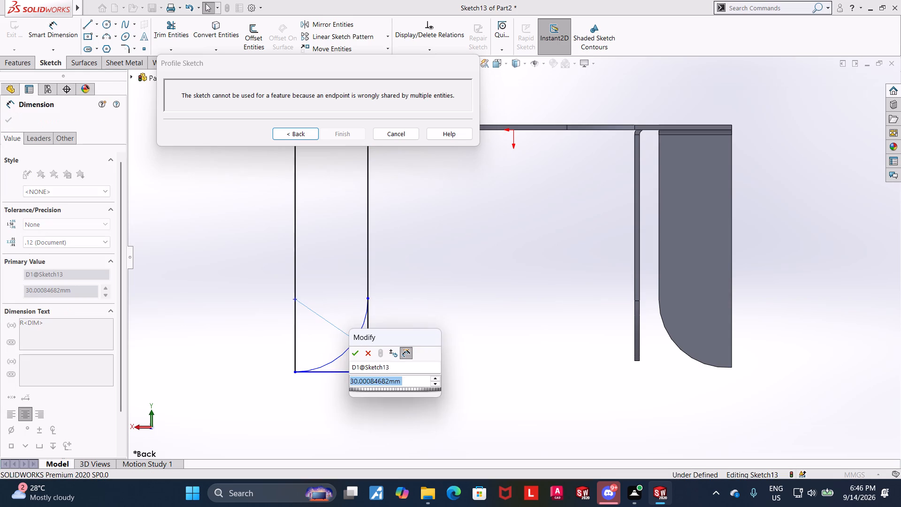
pyautogui.write('28')
pyautogui.press('Return')
pyautogui.press('Escape')
pyautogui.press('Escape')
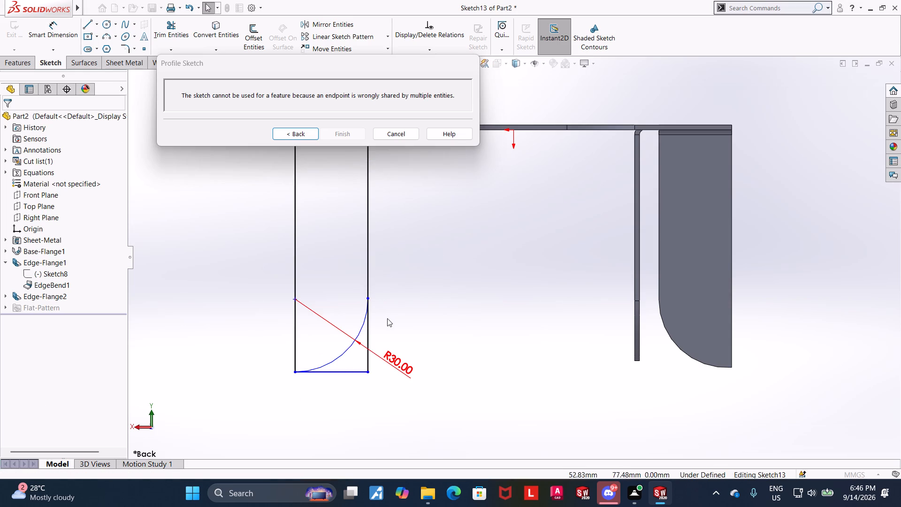
# Edit the arc's radius dimension and set it to 28 mm again.
pyautogui.doubleClick(395, 360)
pyautogui.press('1')
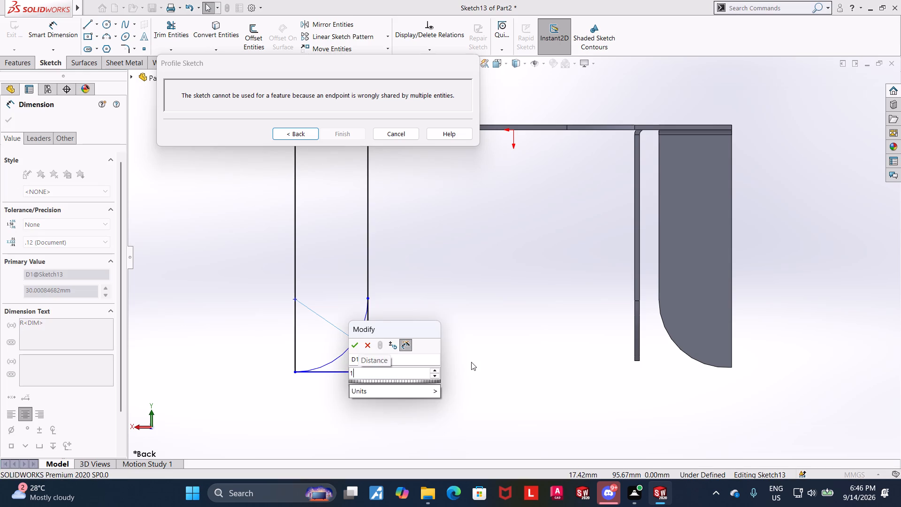
pyautogui.press('BackSpace')
pyautogui.write('28')
pyautogui.press('Delete')
pyautogui.press('Return')
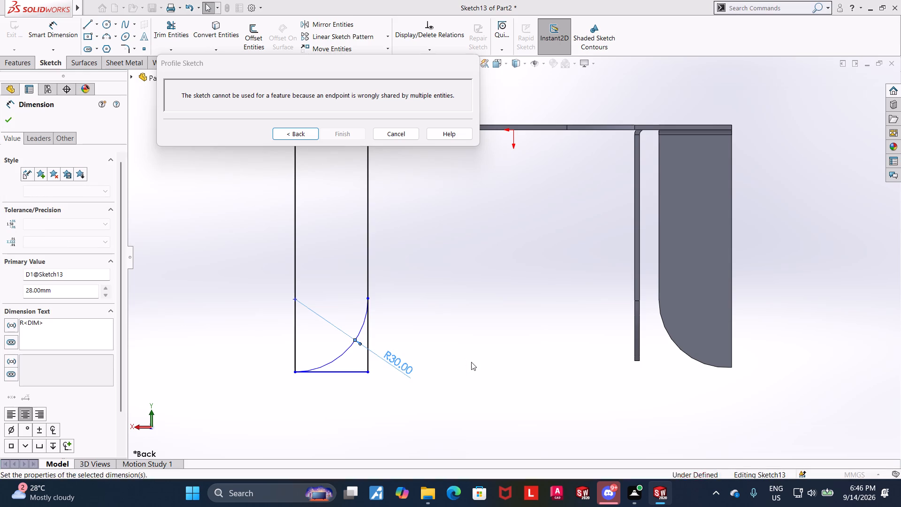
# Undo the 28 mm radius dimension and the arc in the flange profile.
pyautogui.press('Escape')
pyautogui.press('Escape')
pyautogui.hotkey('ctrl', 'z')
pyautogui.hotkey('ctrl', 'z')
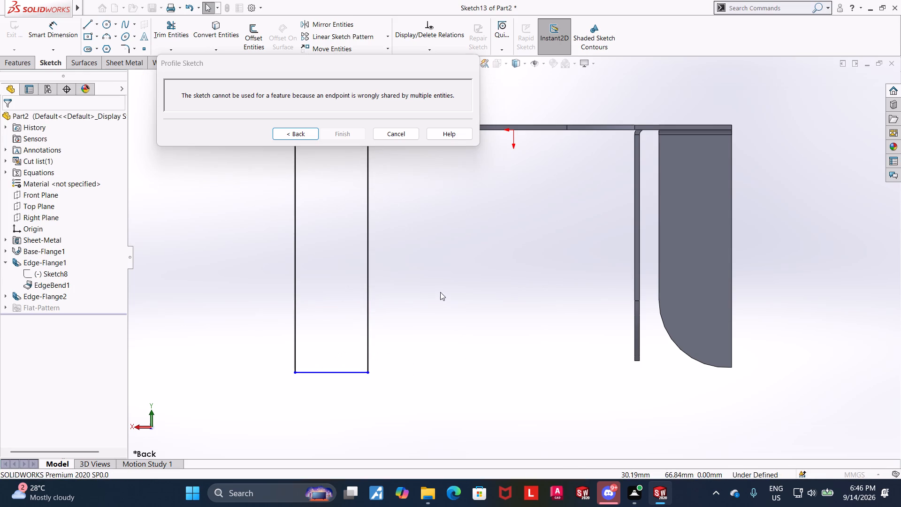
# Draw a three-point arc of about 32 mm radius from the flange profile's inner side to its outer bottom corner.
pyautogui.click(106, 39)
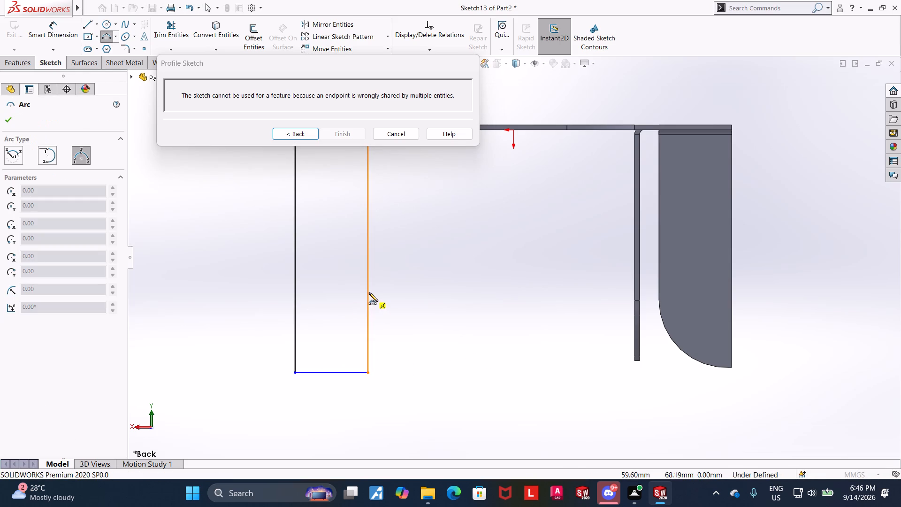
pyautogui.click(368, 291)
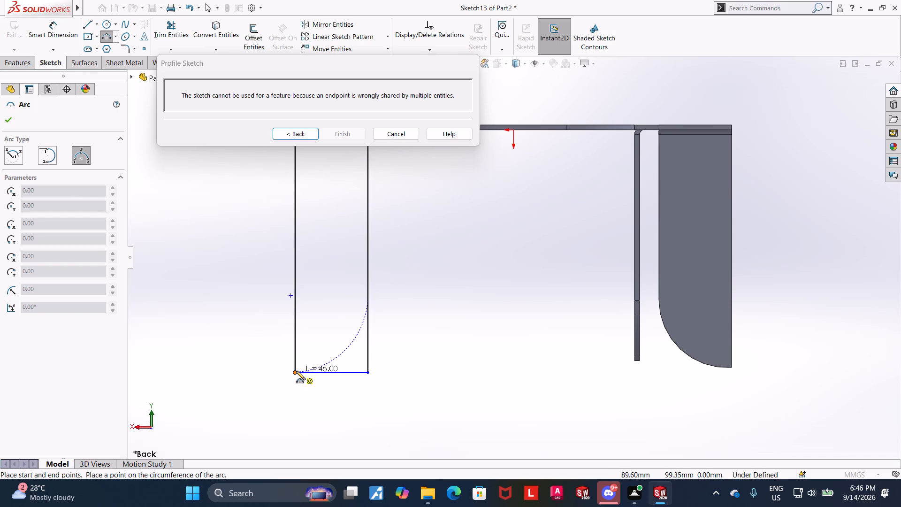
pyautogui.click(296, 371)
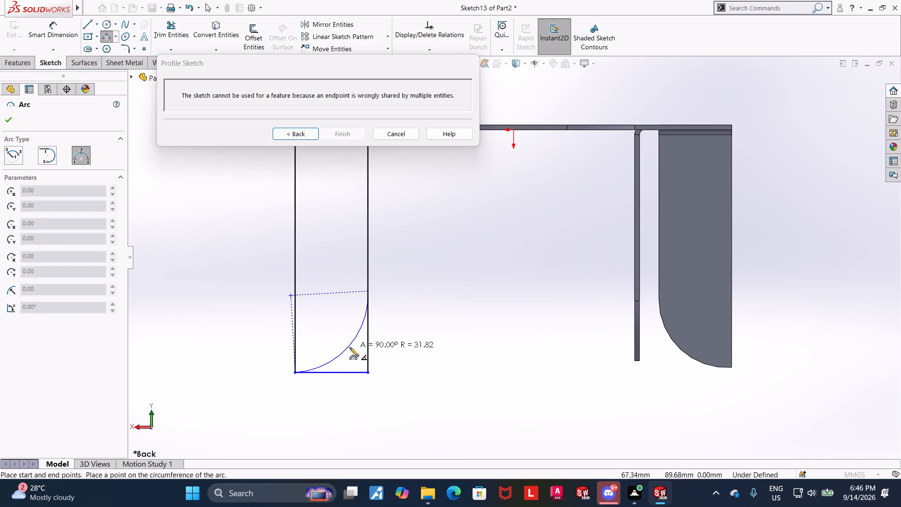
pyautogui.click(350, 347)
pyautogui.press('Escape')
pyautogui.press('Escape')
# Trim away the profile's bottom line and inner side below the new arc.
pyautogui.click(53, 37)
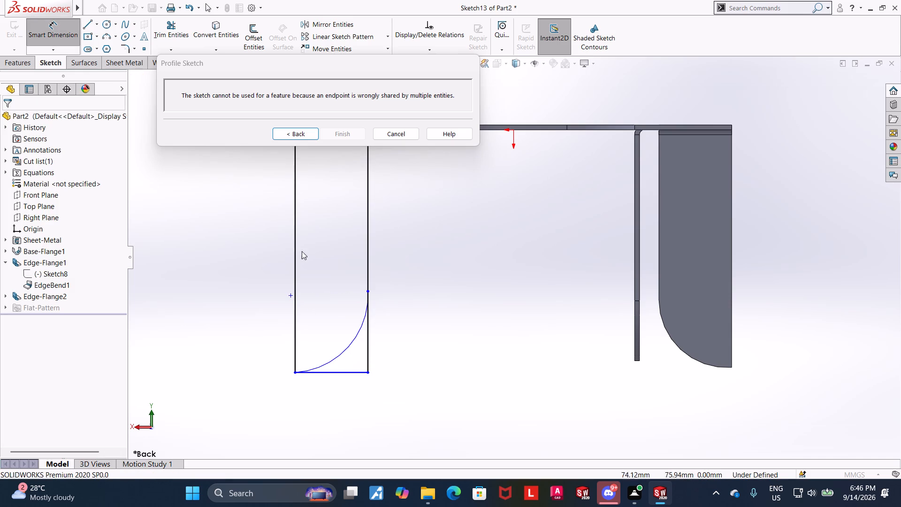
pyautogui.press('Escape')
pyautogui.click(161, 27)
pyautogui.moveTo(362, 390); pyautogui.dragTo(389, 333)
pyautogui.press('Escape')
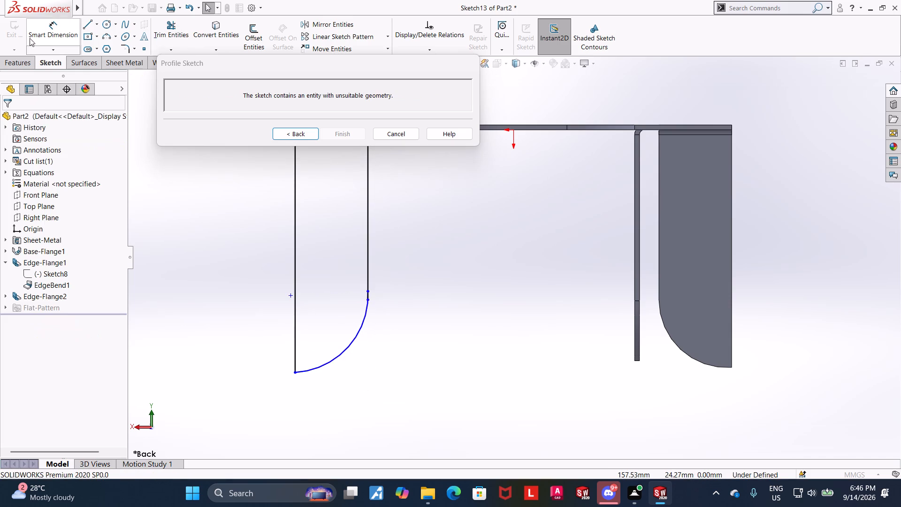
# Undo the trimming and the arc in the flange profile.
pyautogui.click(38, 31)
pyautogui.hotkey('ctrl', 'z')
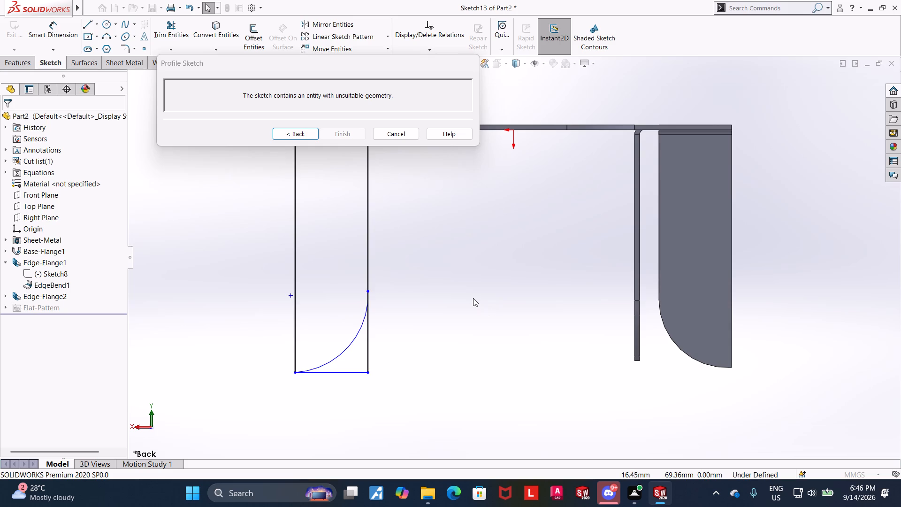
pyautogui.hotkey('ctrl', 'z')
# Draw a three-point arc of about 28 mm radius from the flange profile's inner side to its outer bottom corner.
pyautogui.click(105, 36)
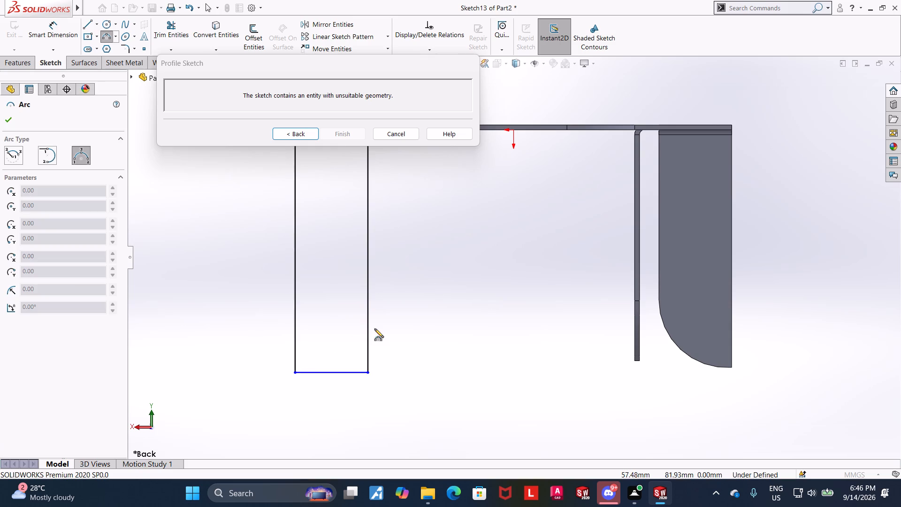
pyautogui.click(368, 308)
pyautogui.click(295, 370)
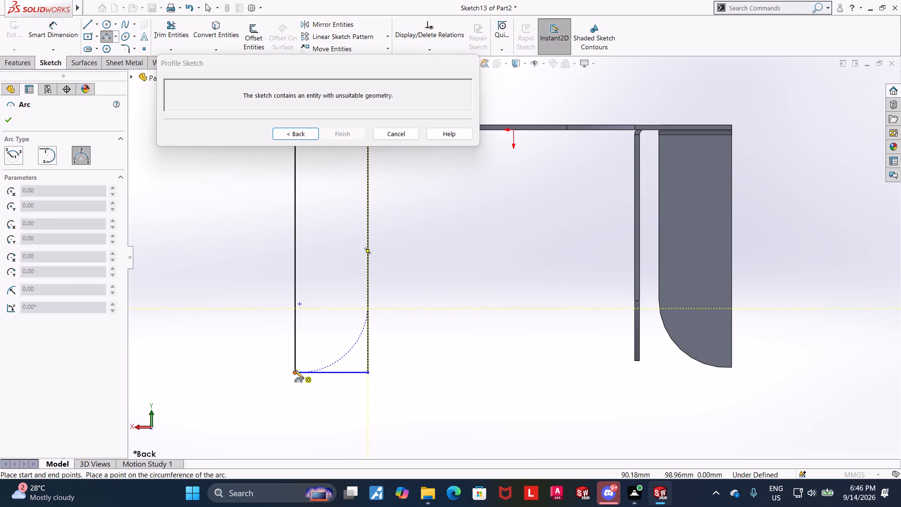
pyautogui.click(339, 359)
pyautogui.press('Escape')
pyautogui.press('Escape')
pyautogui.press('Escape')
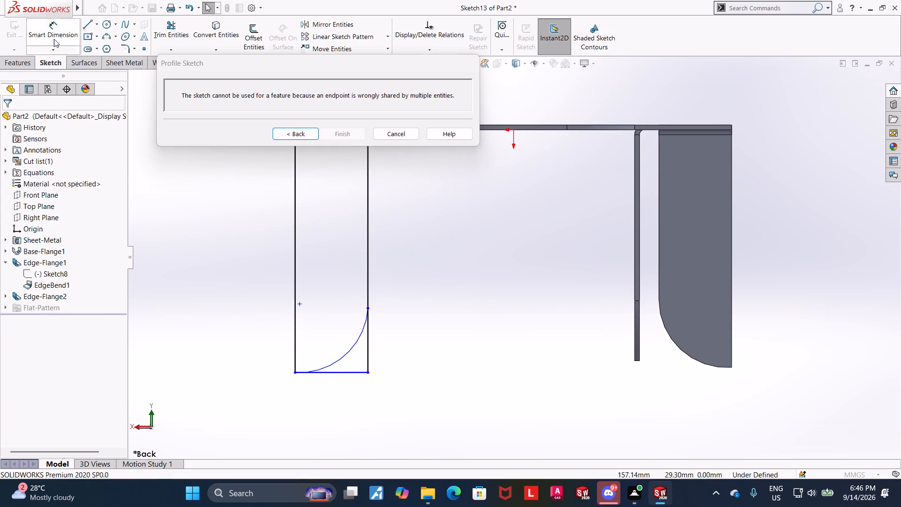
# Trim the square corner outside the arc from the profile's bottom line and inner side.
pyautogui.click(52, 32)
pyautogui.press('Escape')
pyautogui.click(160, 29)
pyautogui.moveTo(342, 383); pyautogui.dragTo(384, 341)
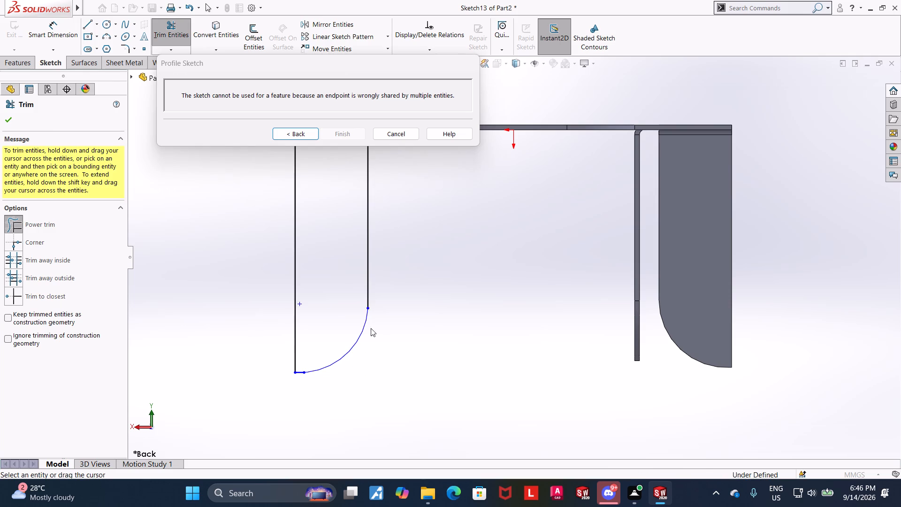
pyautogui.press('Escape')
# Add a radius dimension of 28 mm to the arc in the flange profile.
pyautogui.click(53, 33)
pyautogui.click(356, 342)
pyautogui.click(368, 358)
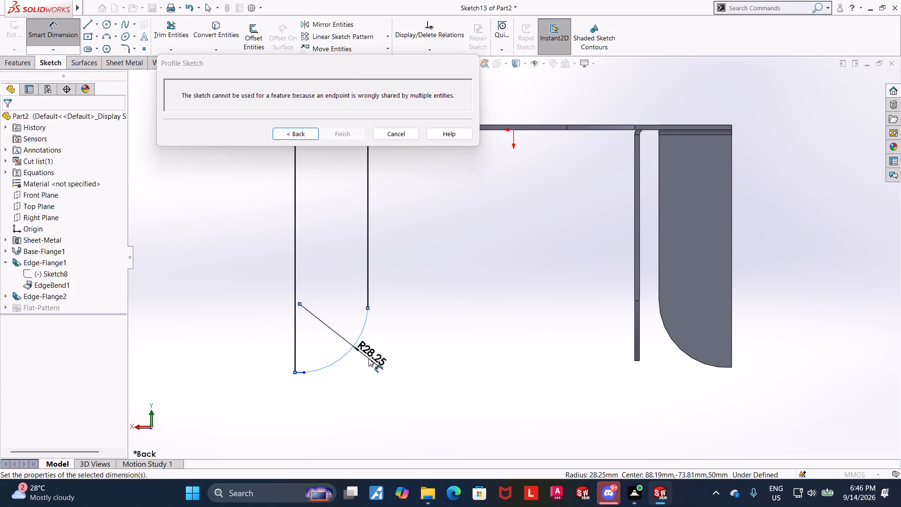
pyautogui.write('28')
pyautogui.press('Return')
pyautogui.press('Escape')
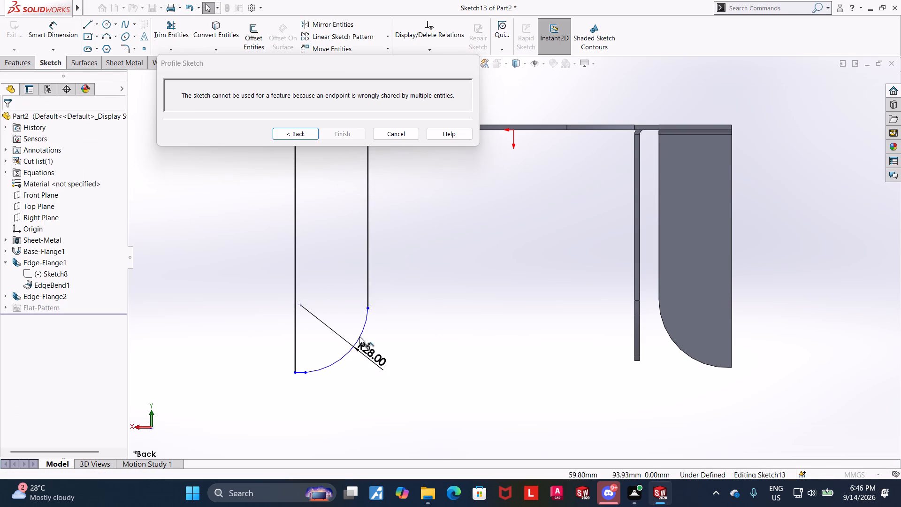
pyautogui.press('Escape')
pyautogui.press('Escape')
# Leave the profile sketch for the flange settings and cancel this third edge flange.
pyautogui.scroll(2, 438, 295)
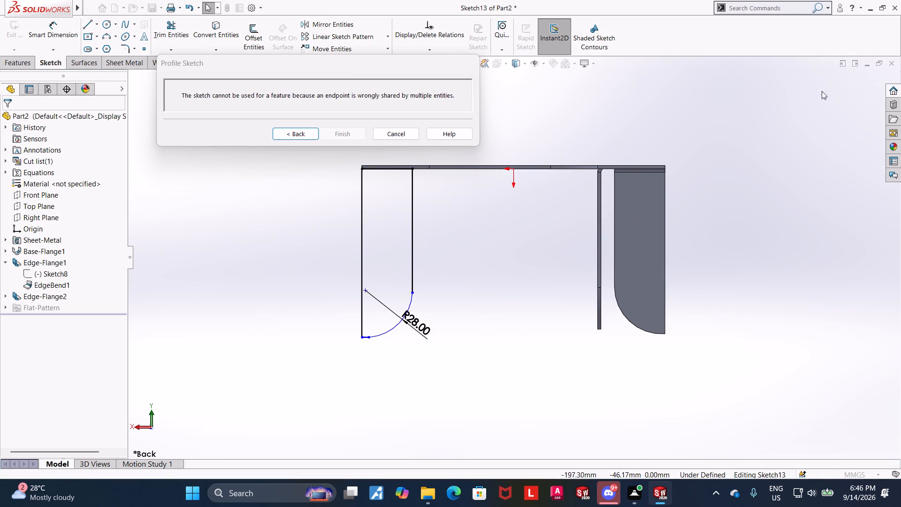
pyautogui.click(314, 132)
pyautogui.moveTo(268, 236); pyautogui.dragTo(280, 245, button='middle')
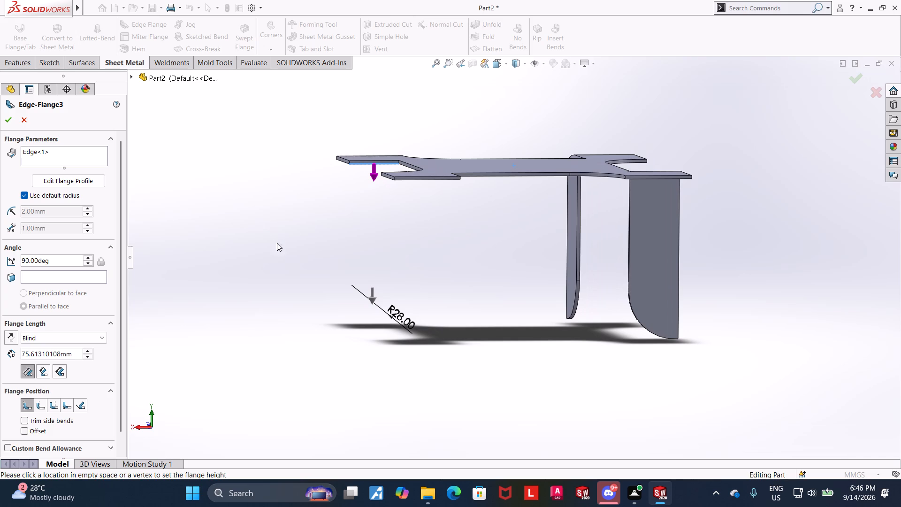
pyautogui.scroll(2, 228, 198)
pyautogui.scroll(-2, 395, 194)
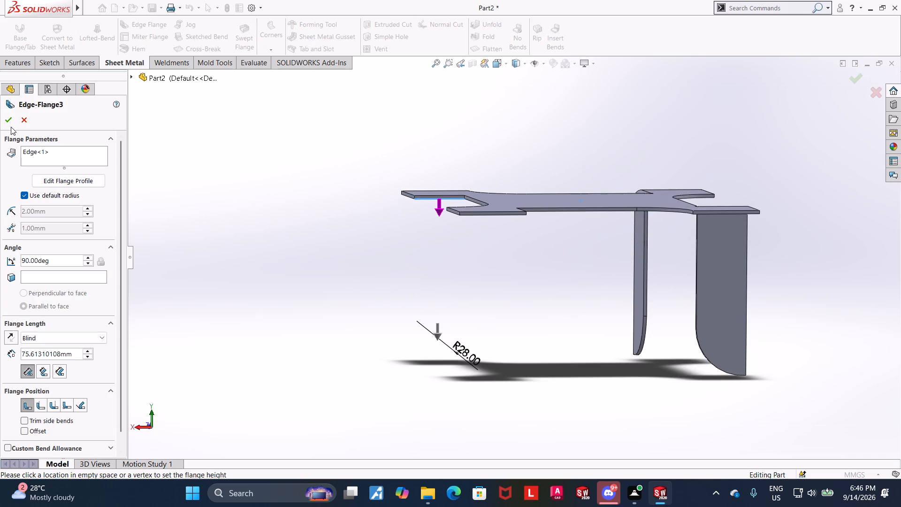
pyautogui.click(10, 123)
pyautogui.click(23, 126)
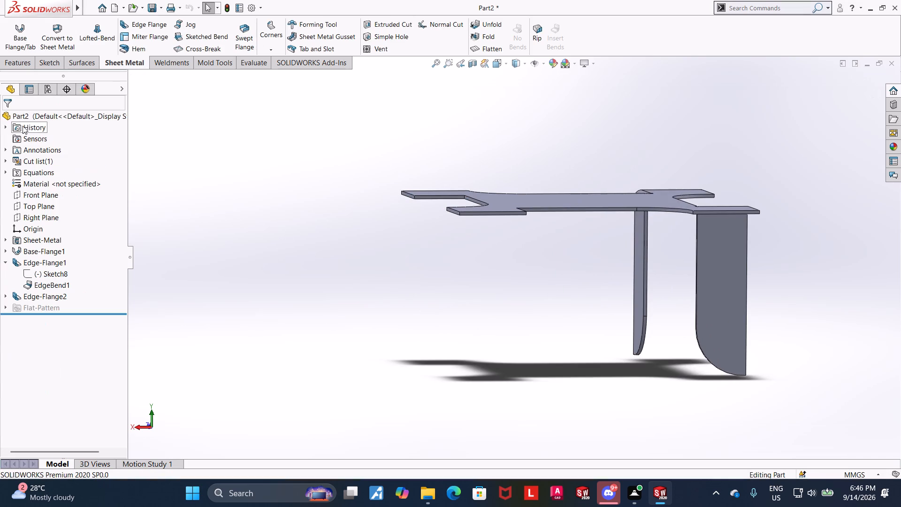
# Examine the second edge flange's profile sketch and its arc end, and inspect the tabs that still lack flanges.
pyautogui.click(3, 296)
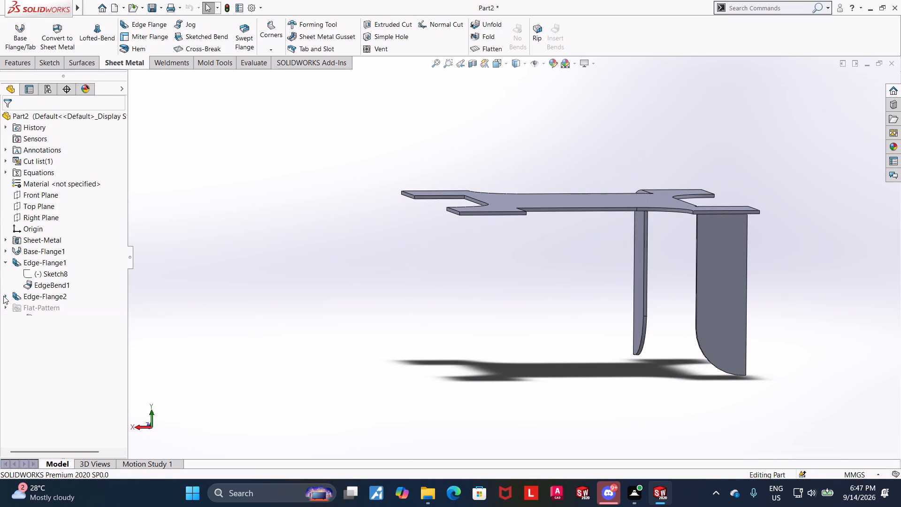
pyautogui.click(45, 310)
pyautogui.moveTo(410, 402); pyautogui.dragTo(496, 380, button='middle')
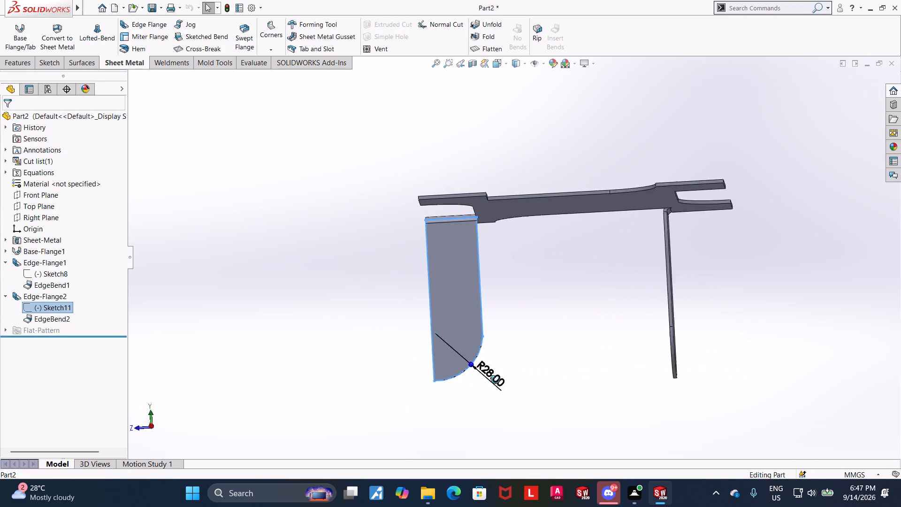
pyautogui.moveTo(496, 380); pyautogui.dragTo(501, 398, button='middle')
pyautogui.scroll(-6, 478, 323)
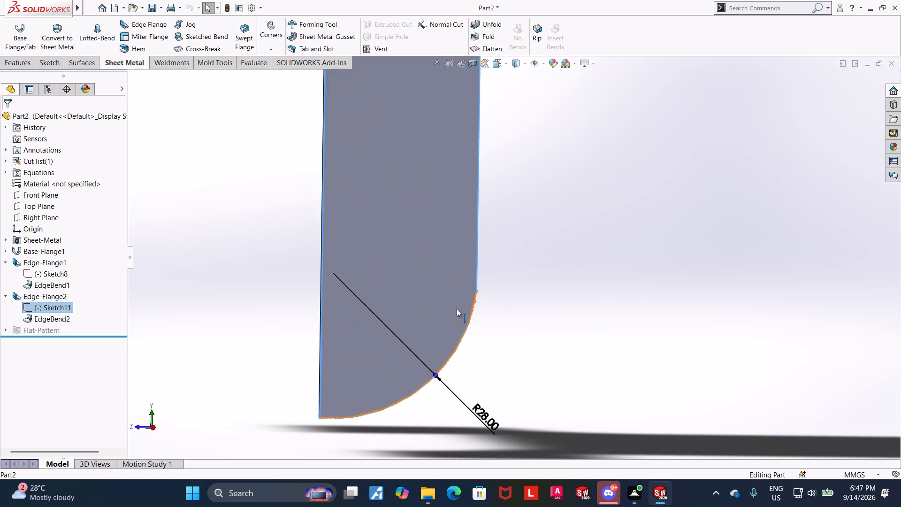
pyautogui.scroll(6, 456, 308)
pyautogui.click(581, 269)
pyautogui.moveTo(605, 270); pyautogui.dragTo(588, 270, button='middle')
pyautogui.scroll(4, 530, 268)
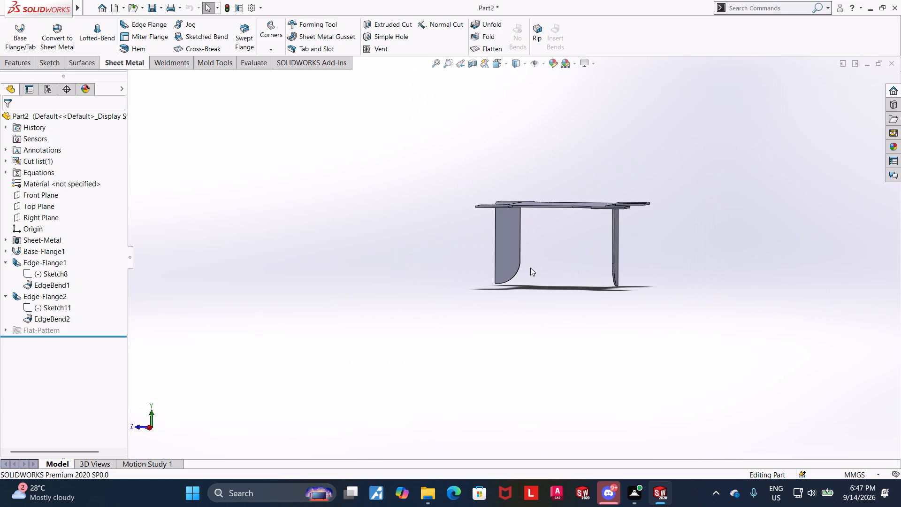
pyautogui.moveTo(583, 238); pyautogui.dragTo(550, 241, button='middle')
pyautogui.scroll(-4, 544, 220)
pyautogui.moveTo(598, 267); pyautogui.dragTo(578, 295, button='middle')
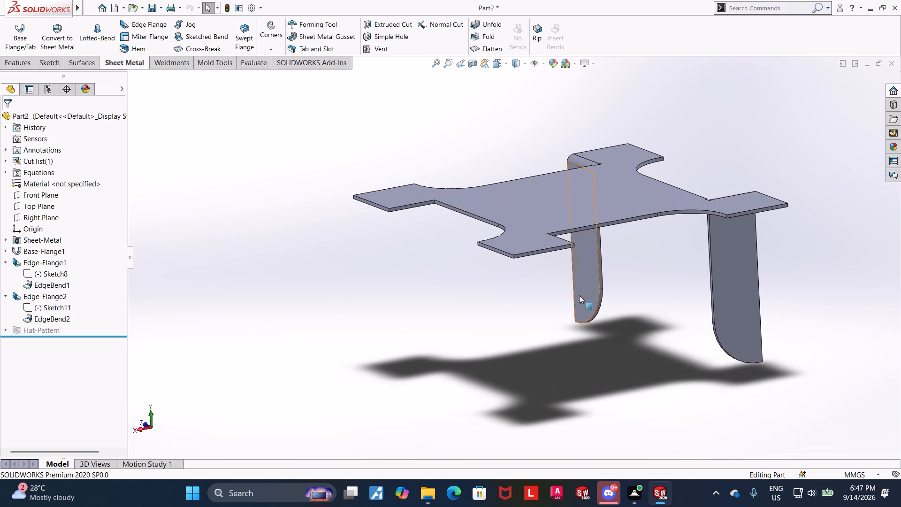
pyautogui.scroll(-3, 468, 232)
pyautogui.moveTo(429, 222); pyautogui.dragTo(435, 272, button='middle')
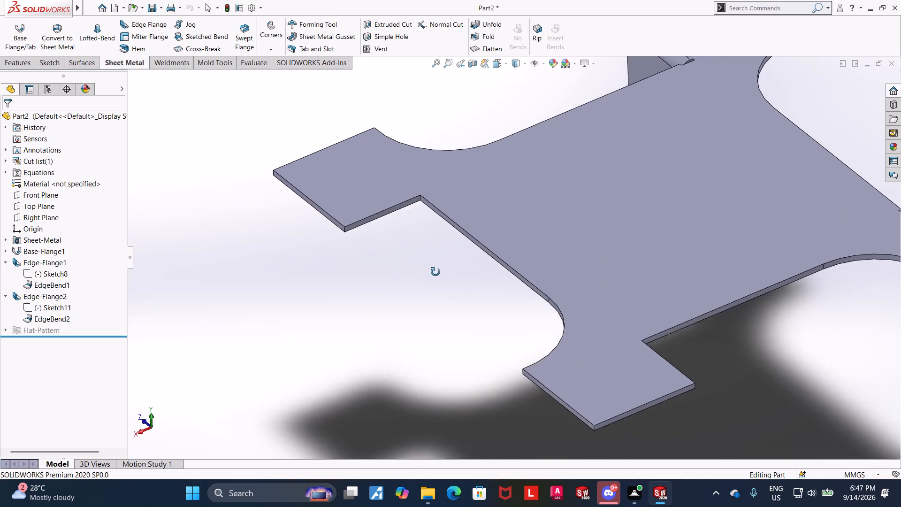
pyautogui.moveTo(435, 272); pyautogui.dragTo(437, 272, button='middle')
pyautogui.scroll(5, 437, 272)
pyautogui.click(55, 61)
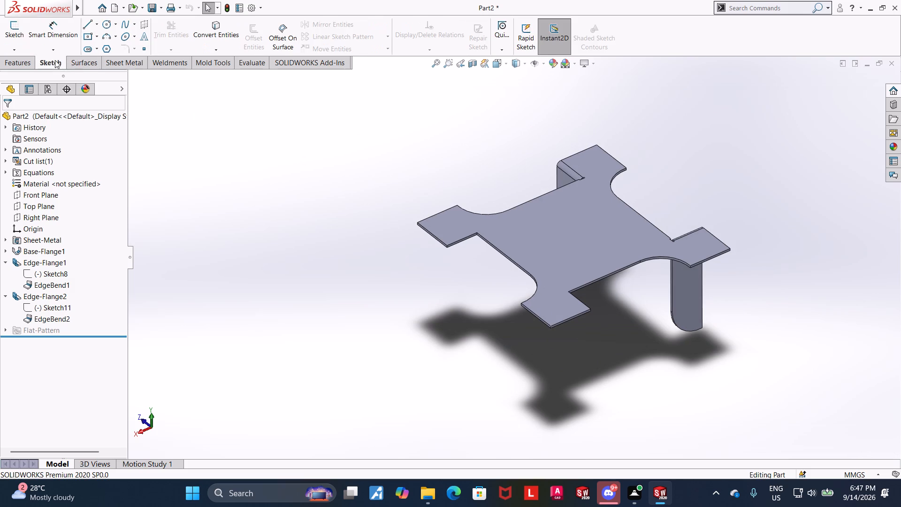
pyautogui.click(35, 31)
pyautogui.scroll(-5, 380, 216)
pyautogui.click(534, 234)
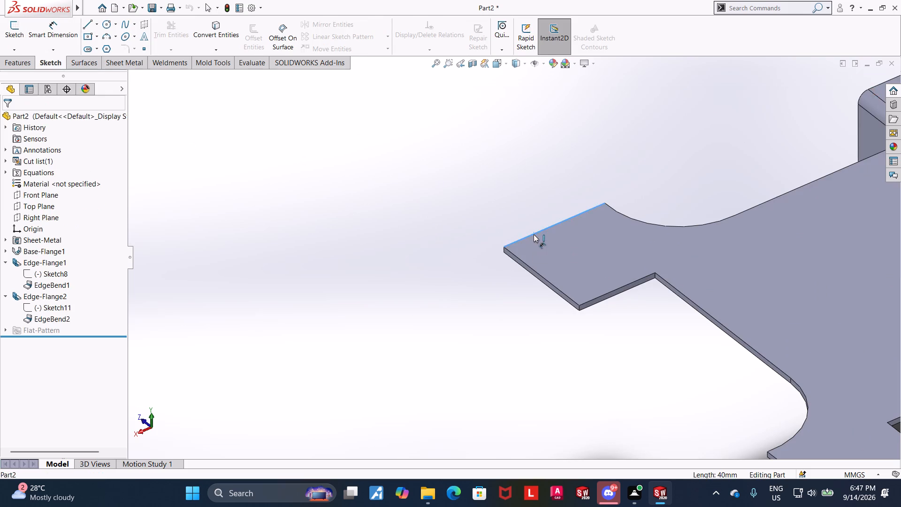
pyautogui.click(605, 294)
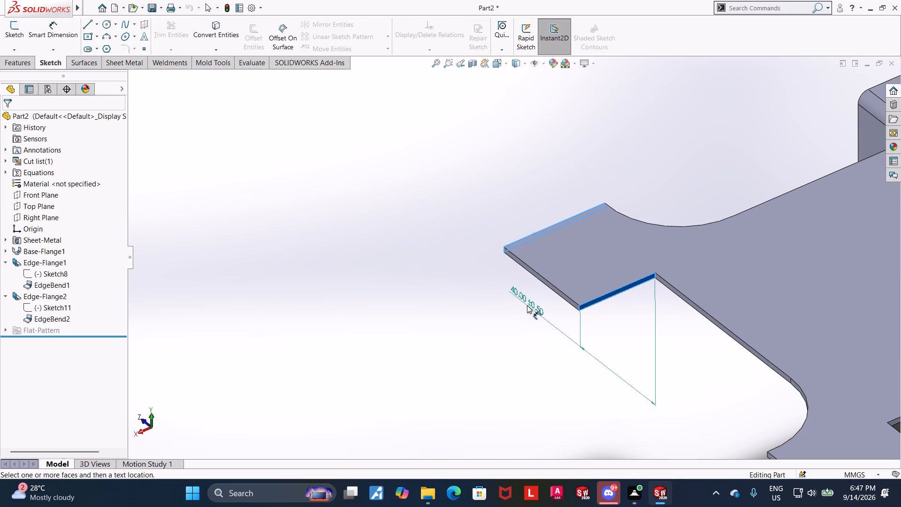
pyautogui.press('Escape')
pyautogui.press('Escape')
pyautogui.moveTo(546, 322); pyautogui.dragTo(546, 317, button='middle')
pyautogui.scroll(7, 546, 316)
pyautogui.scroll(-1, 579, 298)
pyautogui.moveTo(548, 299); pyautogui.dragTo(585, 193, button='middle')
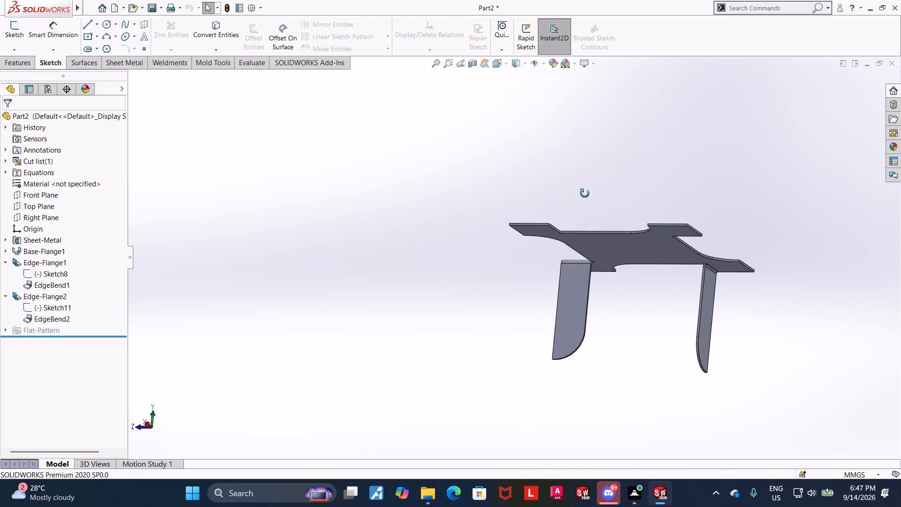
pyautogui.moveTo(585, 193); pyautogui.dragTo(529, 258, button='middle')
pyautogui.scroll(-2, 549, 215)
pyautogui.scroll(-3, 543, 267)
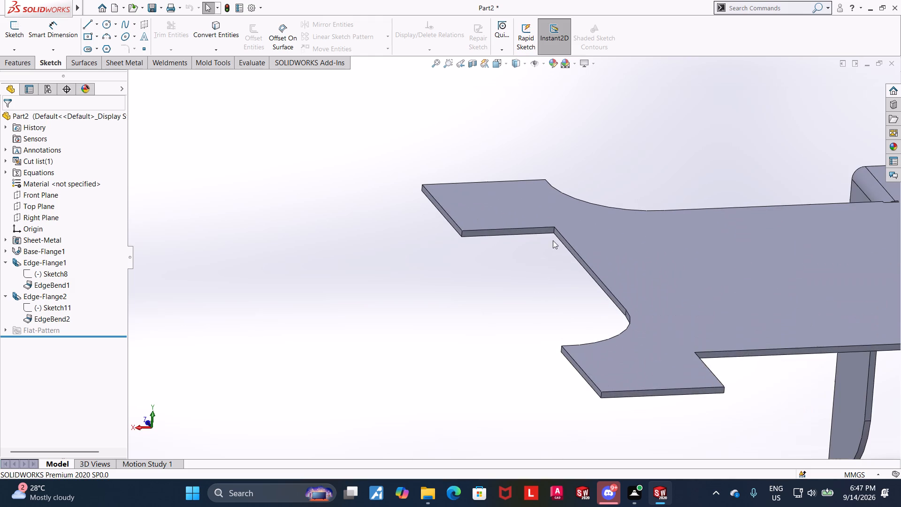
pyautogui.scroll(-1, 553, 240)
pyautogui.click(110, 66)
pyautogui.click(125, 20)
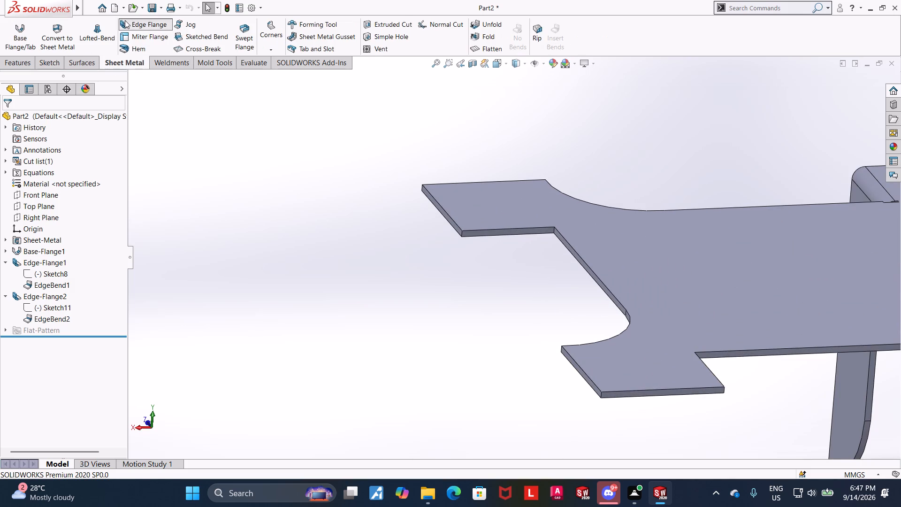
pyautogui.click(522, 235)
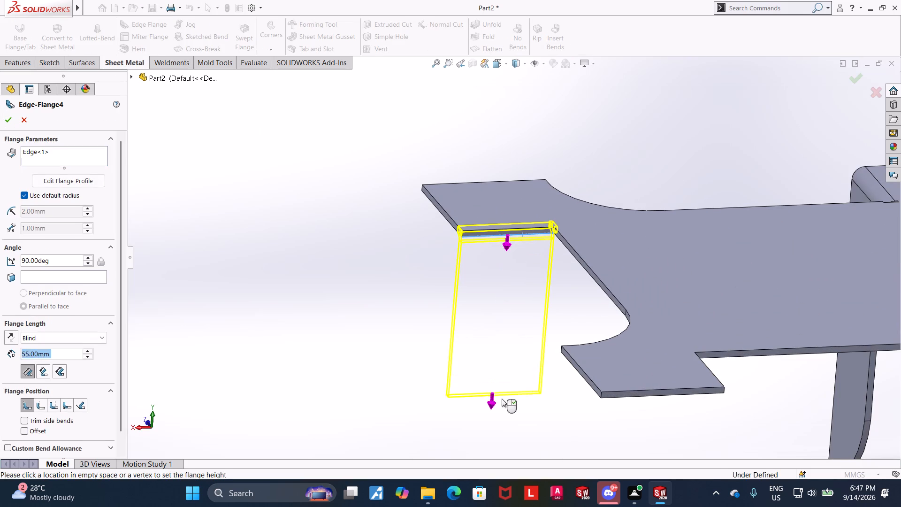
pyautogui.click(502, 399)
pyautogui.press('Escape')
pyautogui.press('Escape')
# Add a downward edge flange on the 30 mm inner edge of the bare corner tab and set its length to 102 mm.
pyautogui.click(147, 21)
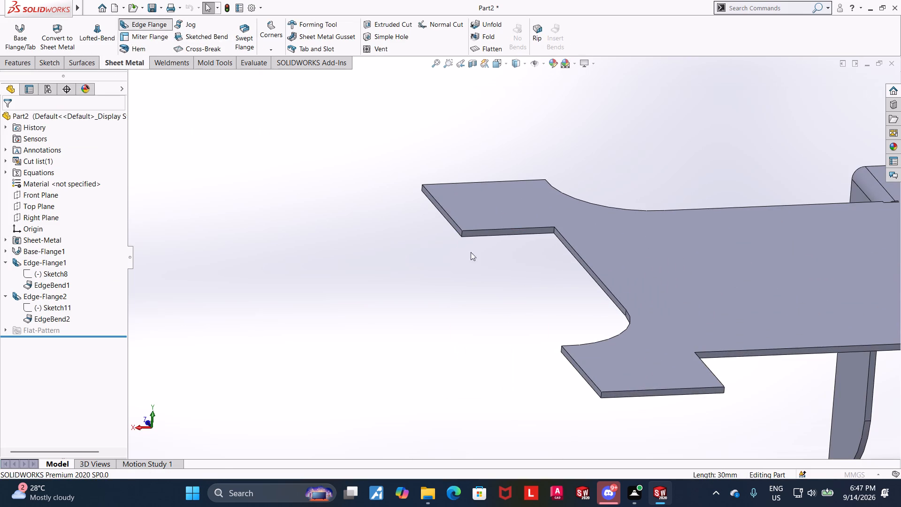
pyautogui.click(508, 235)
pyautogui.click(488, 404)
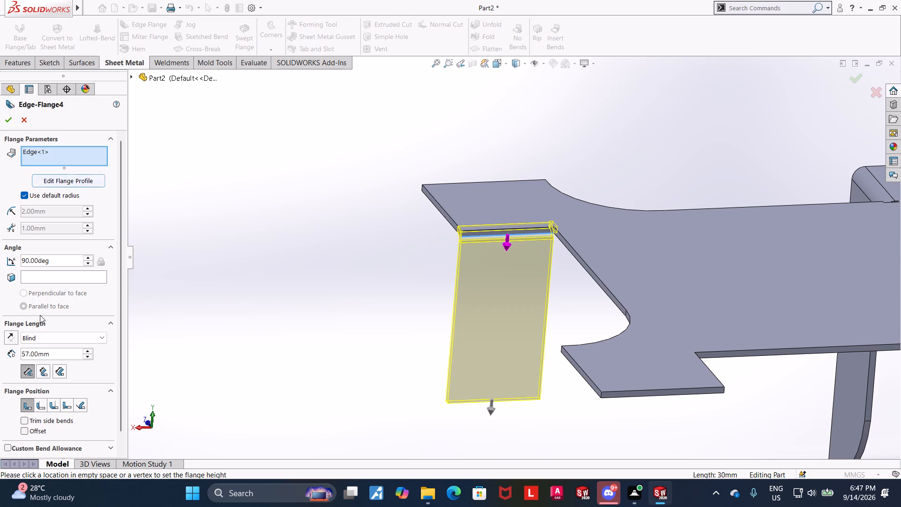
pyautogui.moveTo(67, 357); pyautogui.dragTo(10, 354)
pyautogui.write('102')
pyautogui.press('Return')
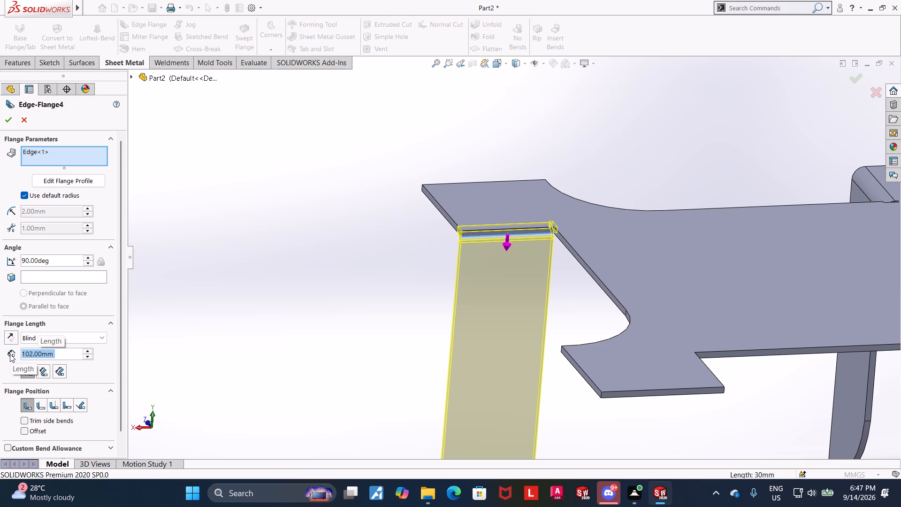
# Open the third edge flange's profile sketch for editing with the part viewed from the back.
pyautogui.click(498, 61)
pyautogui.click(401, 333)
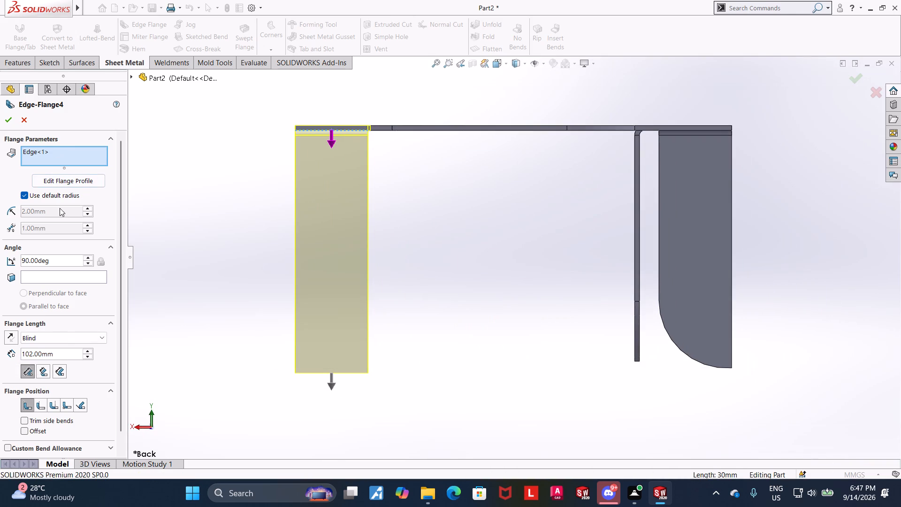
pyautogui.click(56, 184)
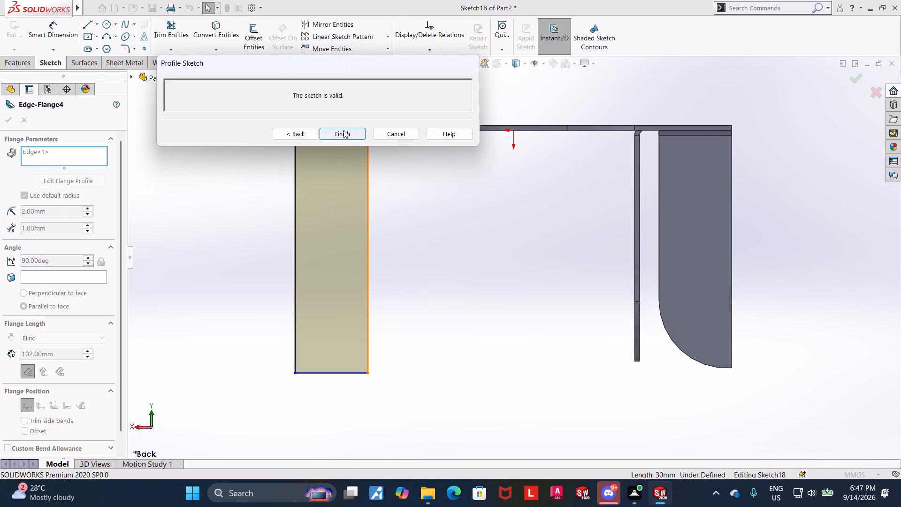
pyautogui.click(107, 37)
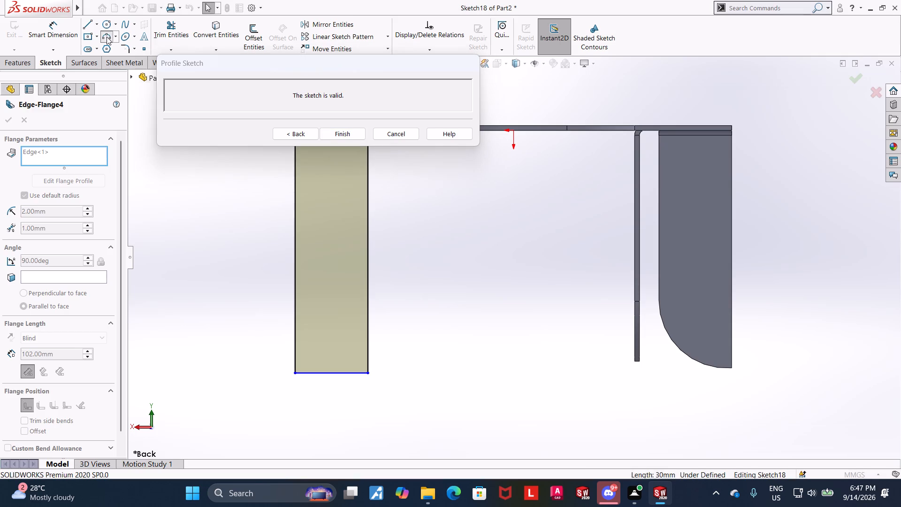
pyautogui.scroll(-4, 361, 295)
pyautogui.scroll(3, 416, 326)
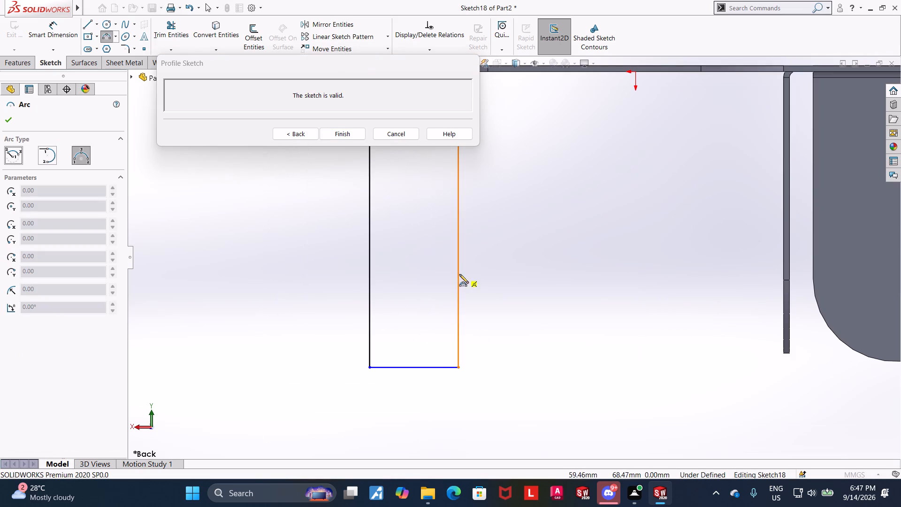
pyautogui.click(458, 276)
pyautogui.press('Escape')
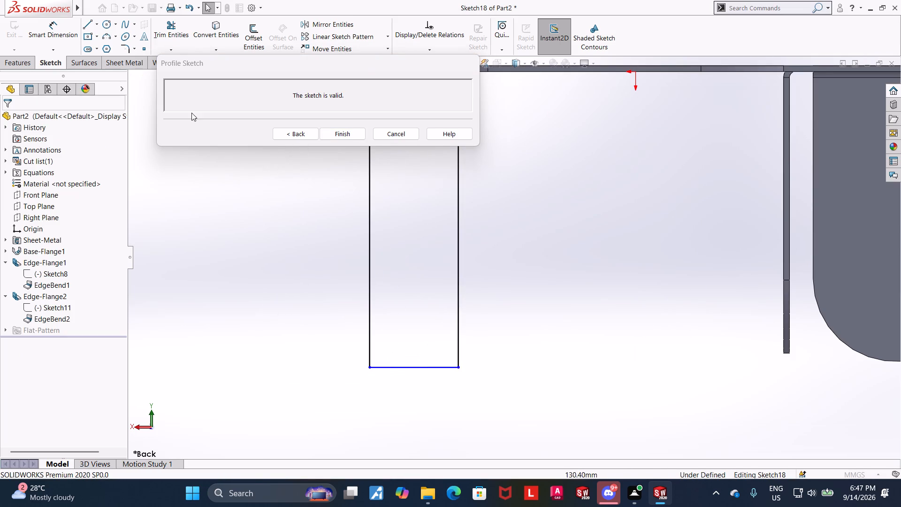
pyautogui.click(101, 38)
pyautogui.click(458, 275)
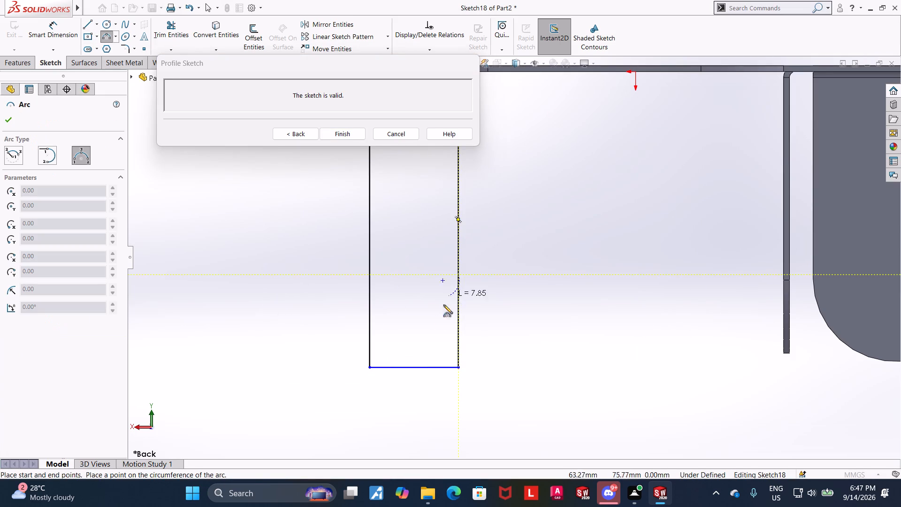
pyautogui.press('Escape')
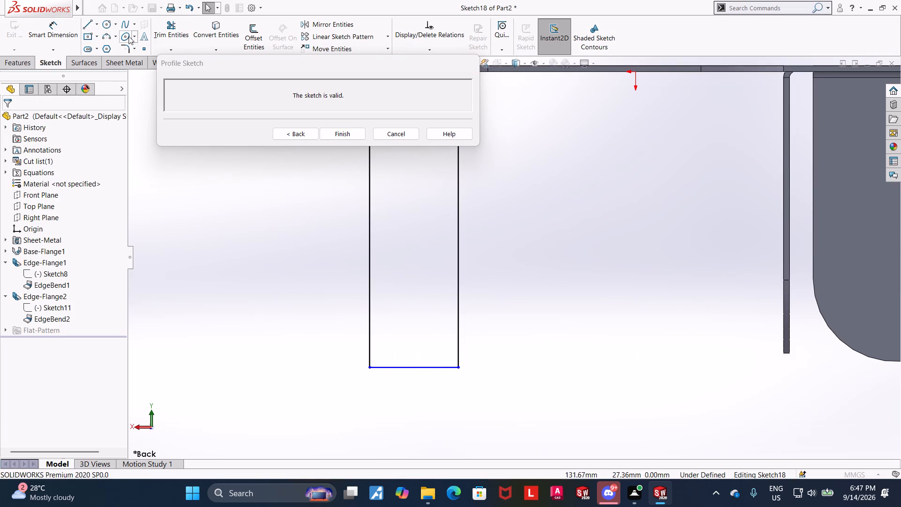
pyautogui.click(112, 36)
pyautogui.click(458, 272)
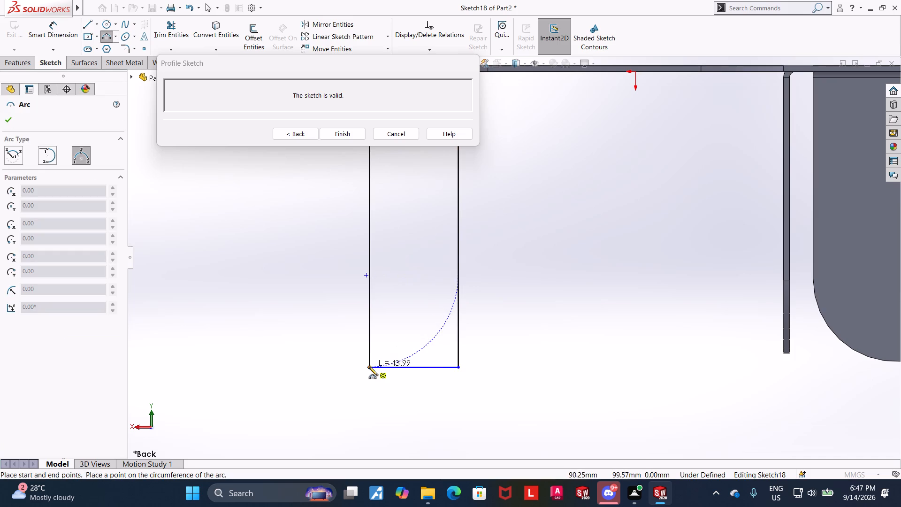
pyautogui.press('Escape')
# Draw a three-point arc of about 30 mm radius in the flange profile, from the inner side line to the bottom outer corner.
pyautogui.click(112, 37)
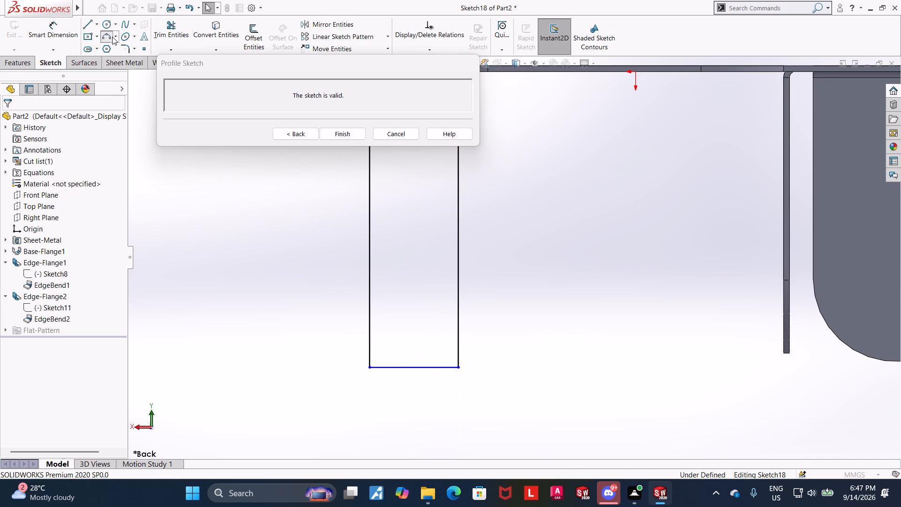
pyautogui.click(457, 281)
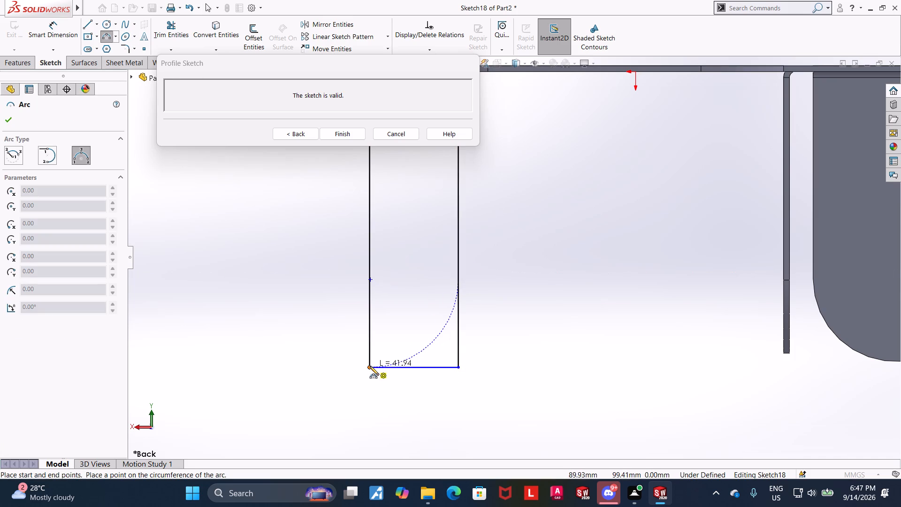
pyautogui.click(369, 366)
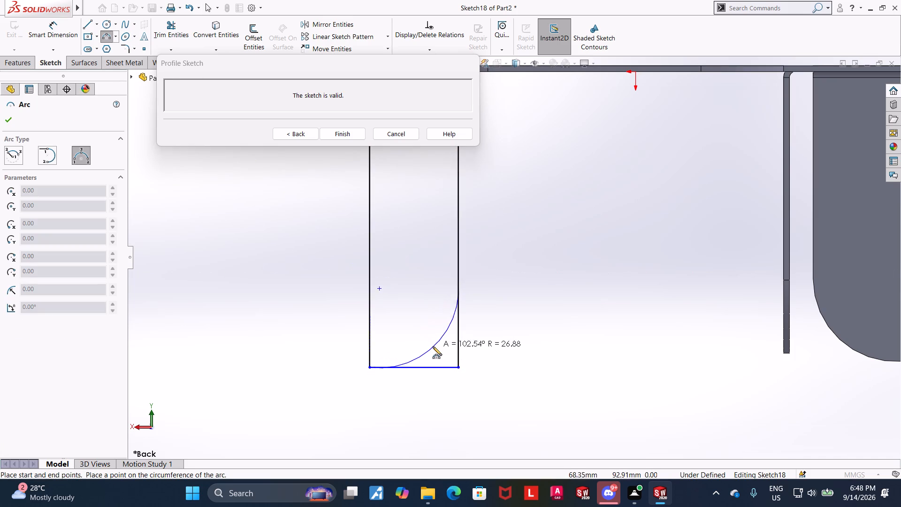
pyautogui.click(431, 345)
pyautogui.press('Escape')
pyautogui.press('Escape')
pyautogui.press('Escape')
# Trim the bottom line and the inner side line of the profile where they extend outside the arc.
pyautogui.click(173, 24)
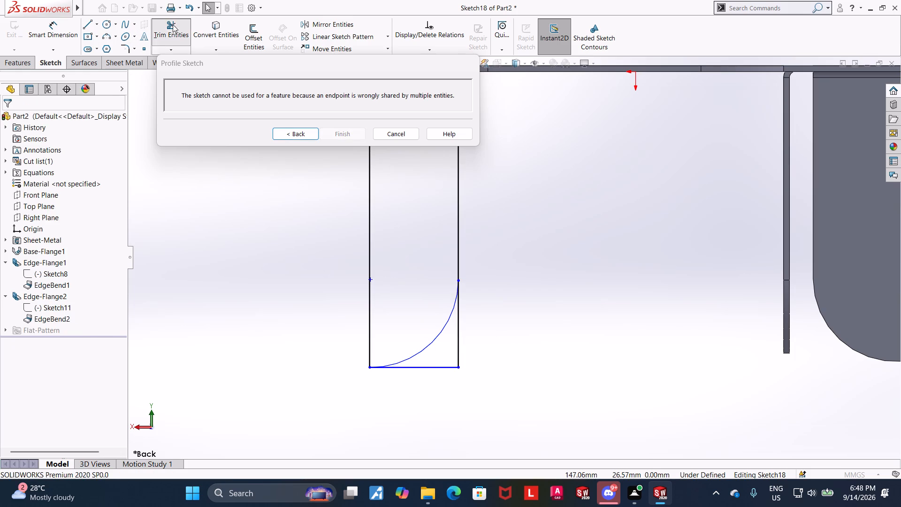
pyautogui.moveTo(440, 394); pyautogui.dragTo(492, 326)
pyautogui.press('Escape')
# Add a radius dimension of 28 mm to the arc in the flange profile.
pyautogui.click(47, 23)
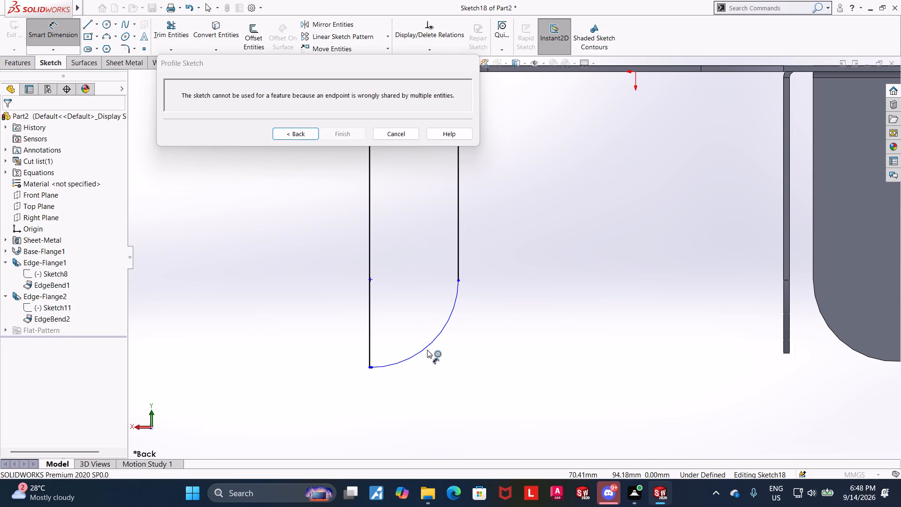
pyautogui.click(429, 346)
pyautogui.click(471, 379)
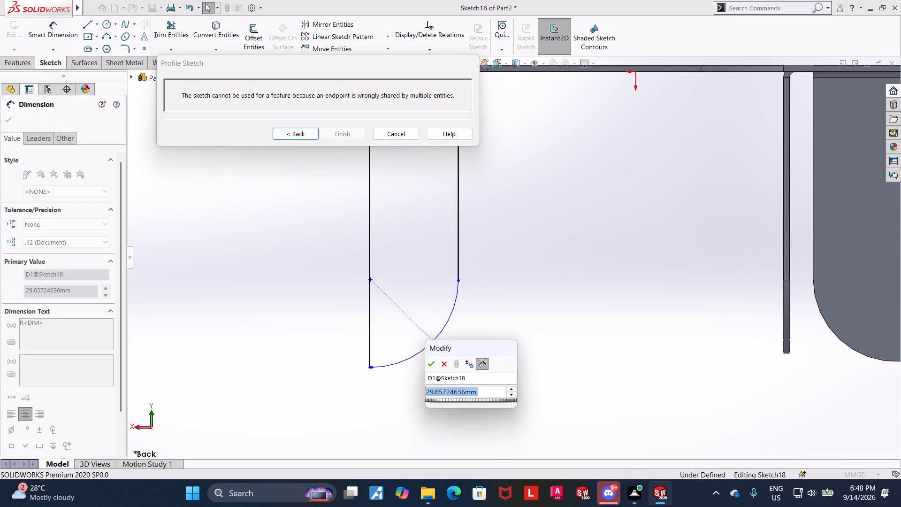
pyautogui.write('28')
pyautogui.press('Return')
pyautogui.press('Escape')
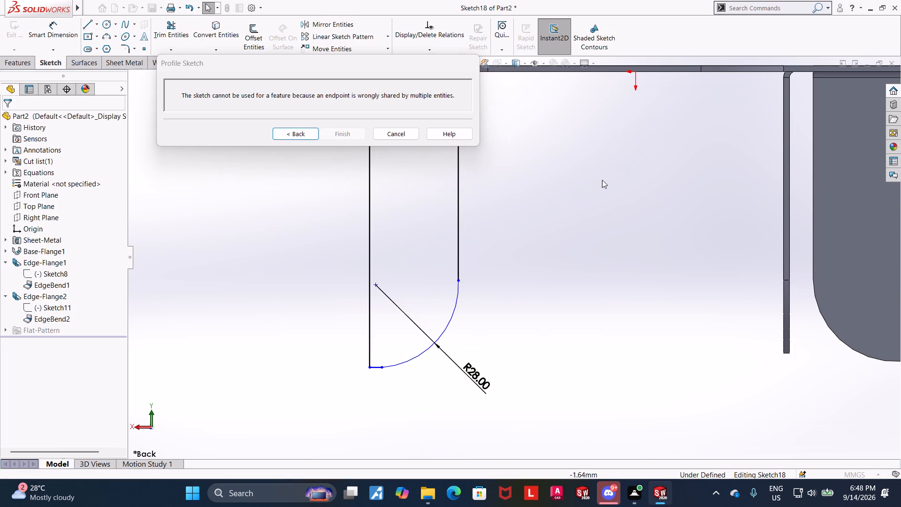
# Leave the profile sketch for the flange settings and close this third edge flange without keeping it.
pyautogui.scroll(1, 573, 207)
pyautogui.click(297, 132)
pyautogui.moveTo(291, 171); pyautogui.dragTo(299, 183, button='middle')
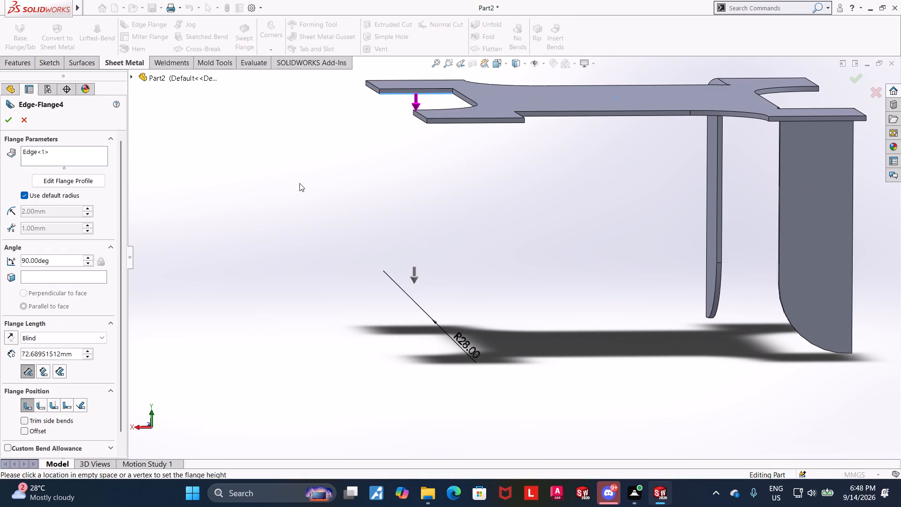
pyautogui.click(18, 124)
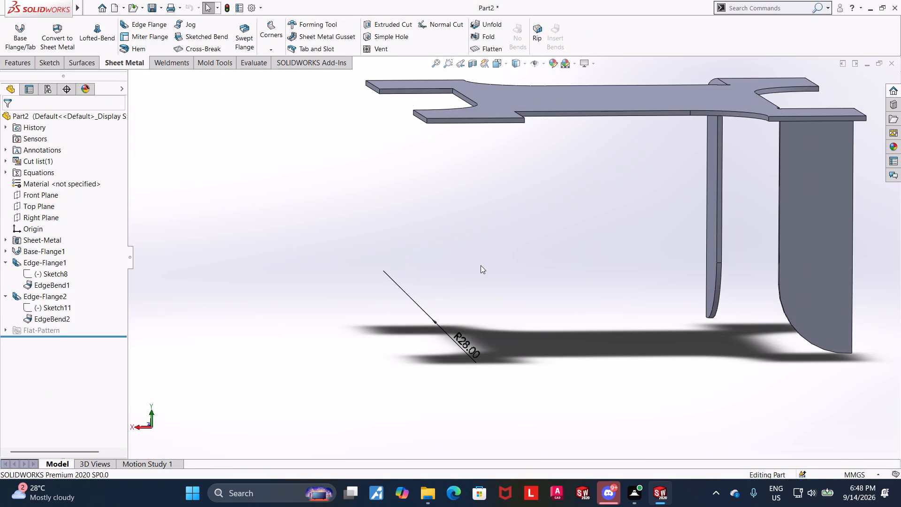
# Examine the whole part from above, including the corner tabs that still lack flanges.
pyautogui.scroll(5, 481, 265)
pyautogui.moveTo(481, 255); pyautogui.dragTo(488, 277, button='middle')
pyautogui.press('Escape')
pyautogui.press('Escape')
pyautogui.scroll(-1, 680, 231)
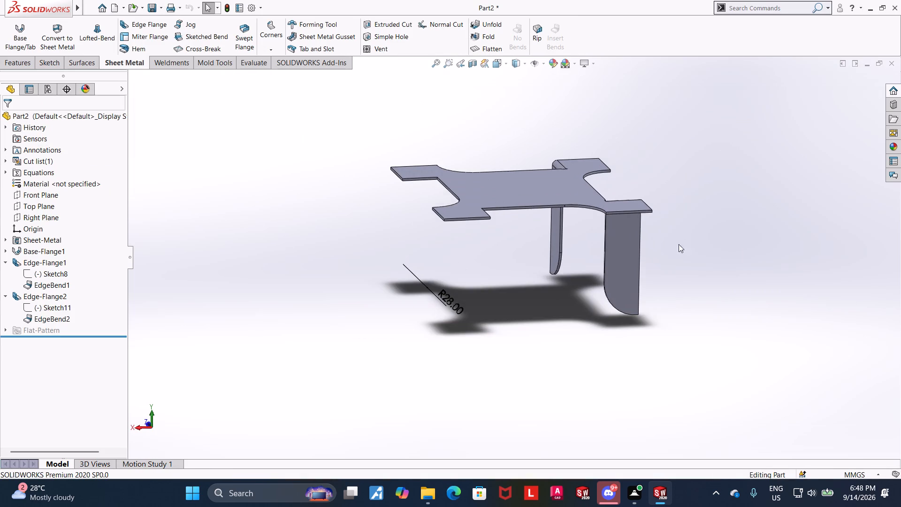
pyautogui.moveTo(680, 220); pyautogui.dragTo(710, 288, button='middle')
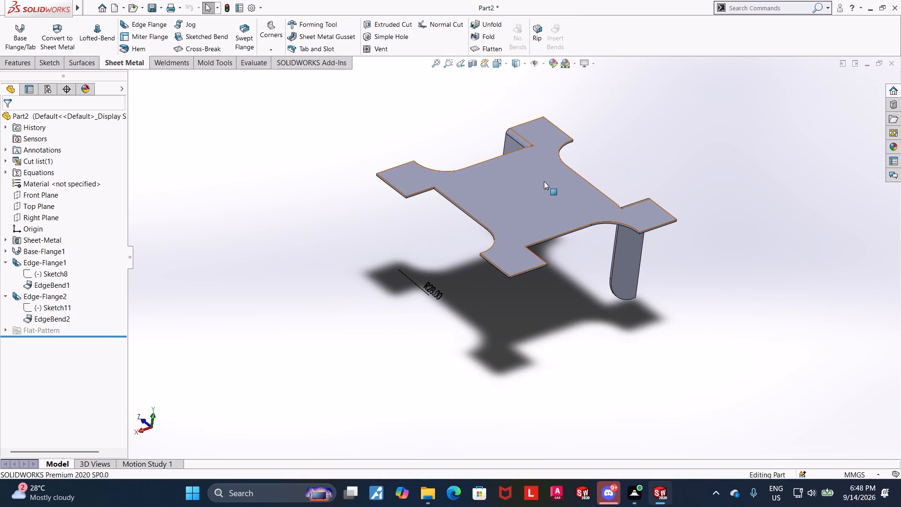
pyautogui.scroll(-1, 542, 185)
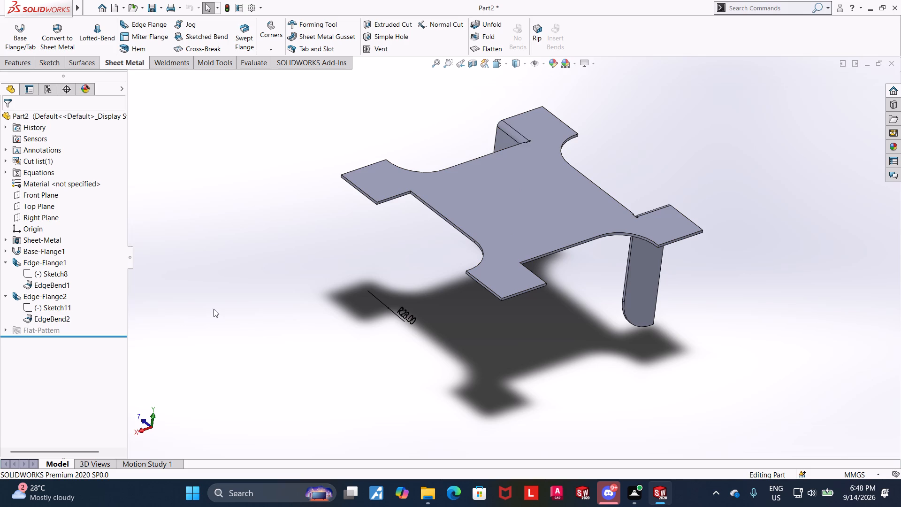
pyautogui.scroll(3, 214, 309)
pyautogui.click(231, 281)
pyautogui.press('Escape')
pyautogui.press('Escape')
pyautogui.press('Escape')
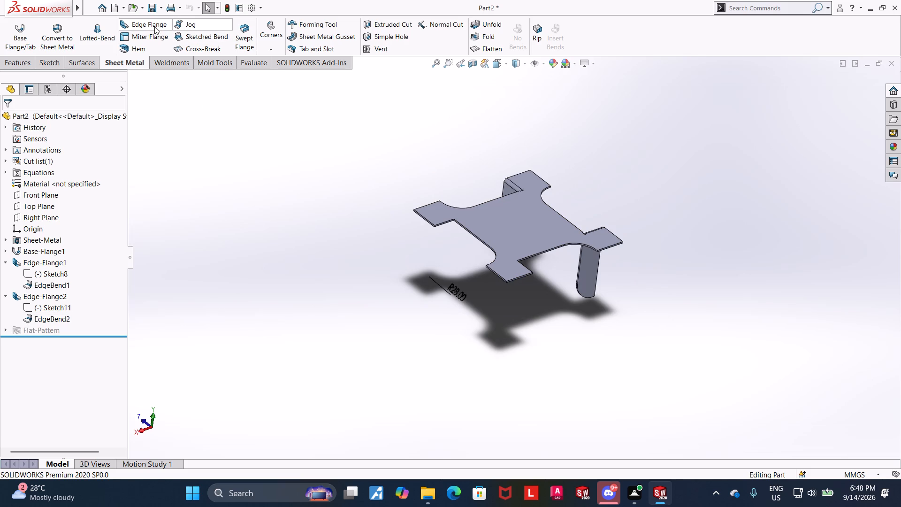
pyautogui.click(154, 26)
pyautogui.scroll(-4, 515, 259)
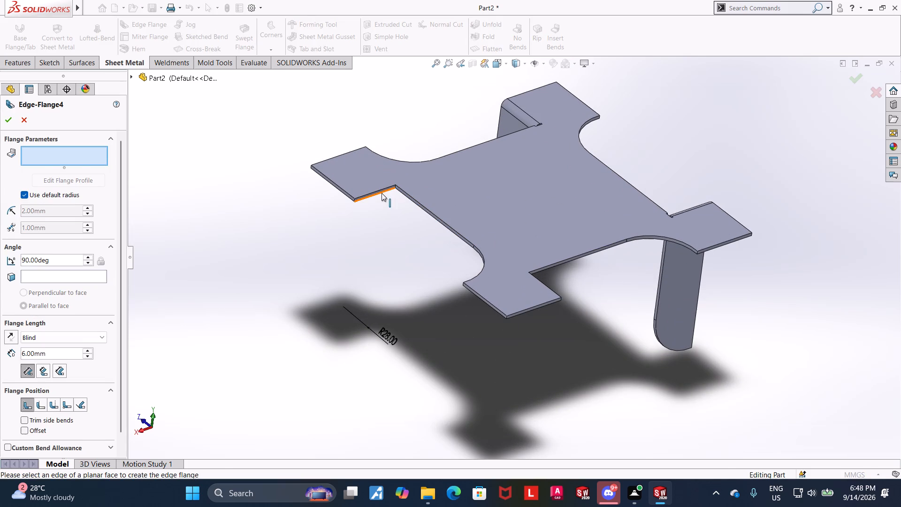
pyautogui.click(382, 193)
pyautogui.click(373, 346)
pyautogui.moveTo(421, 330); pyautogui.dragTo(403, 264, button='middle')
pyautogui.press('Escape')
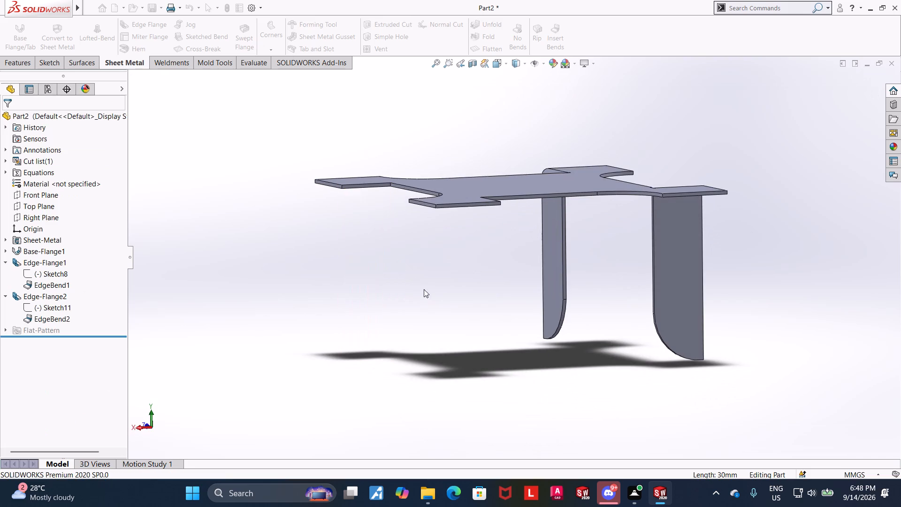
# Add a downward edge flange on the 30 mm inner edge of the bare corner tab and set its length to 102 mm.
pyautogui.scroll(-1, 446, 293)
pyautogui.click(153, 27)
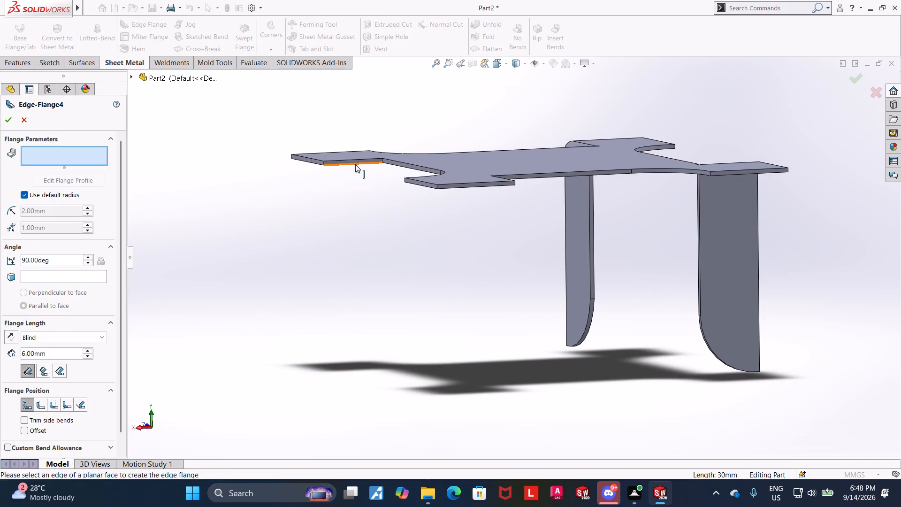
pyautogui.click(355, 164)
pyautogui.click(354, 324)
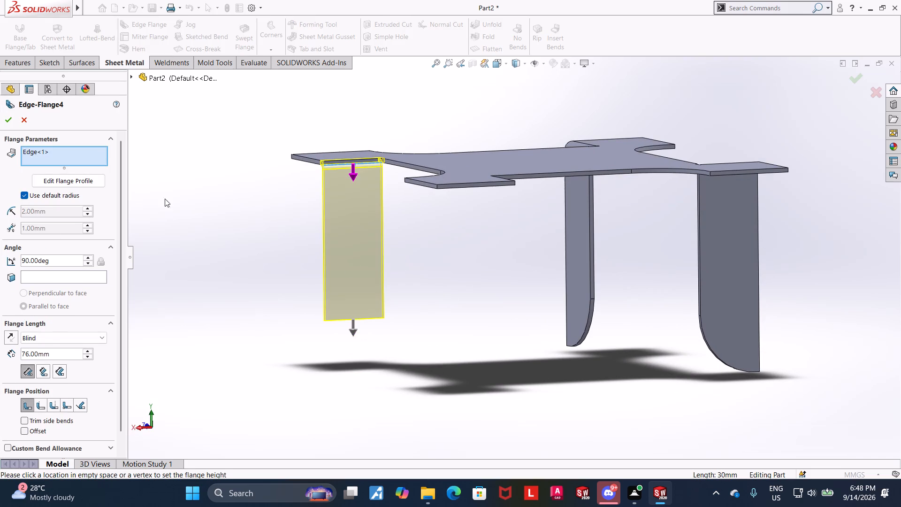
pyautogui.click(237, 241)
pyautogui.click(65, 176)
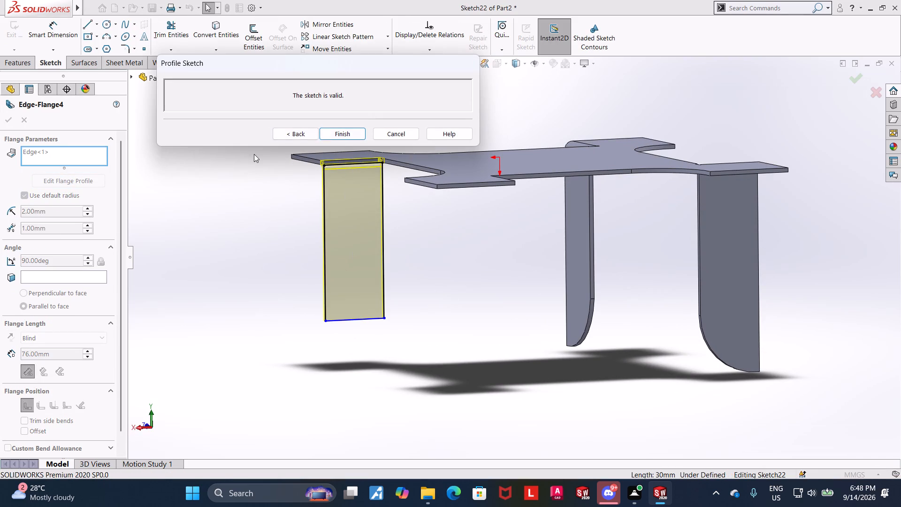
pyautogui.click(281, 135)
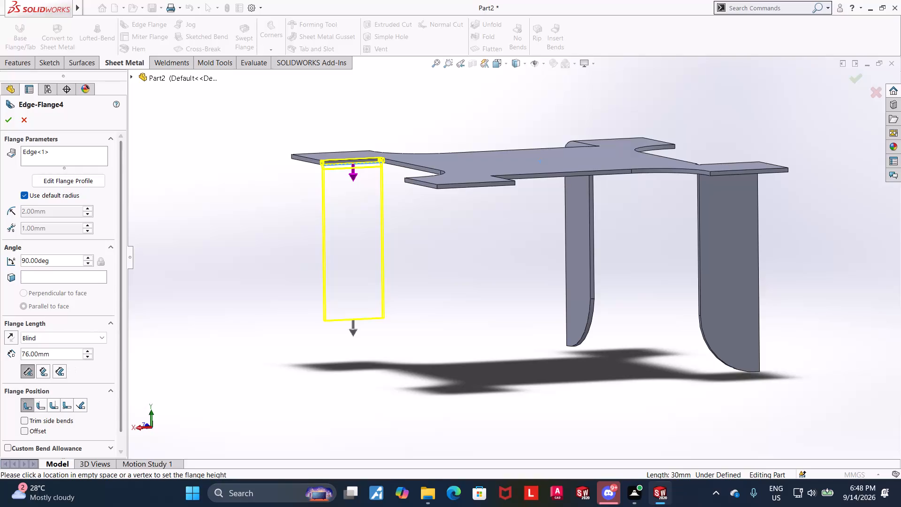
pyautogui.moveTo(63, 352); pyautogui.dragTo(0, 349)
pyautogui.write('102')
pyautogui.press('Return')
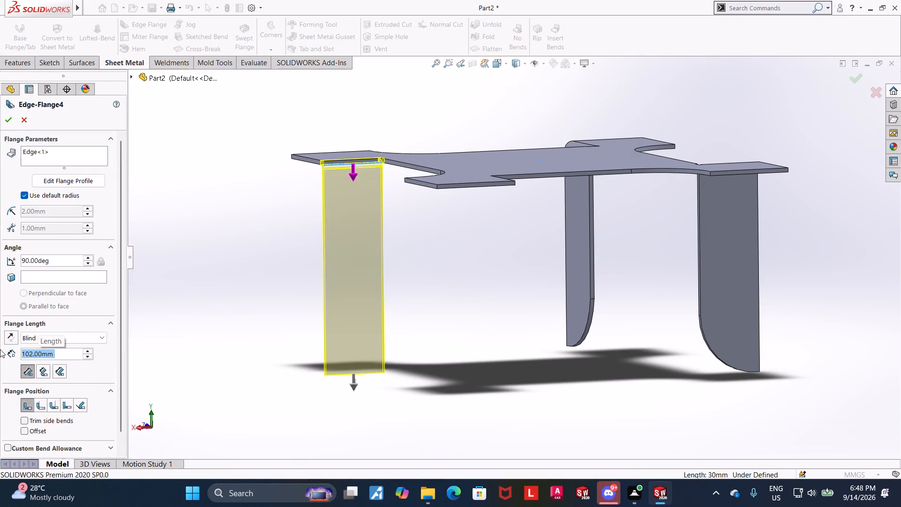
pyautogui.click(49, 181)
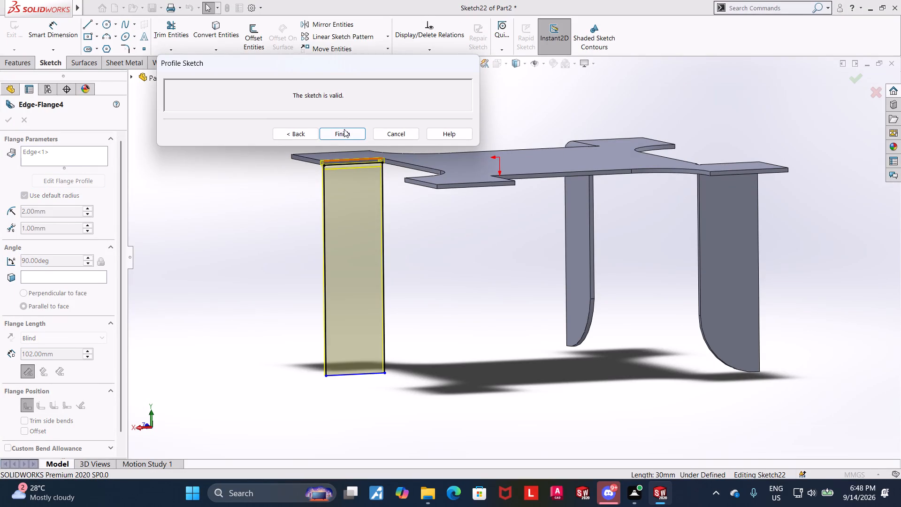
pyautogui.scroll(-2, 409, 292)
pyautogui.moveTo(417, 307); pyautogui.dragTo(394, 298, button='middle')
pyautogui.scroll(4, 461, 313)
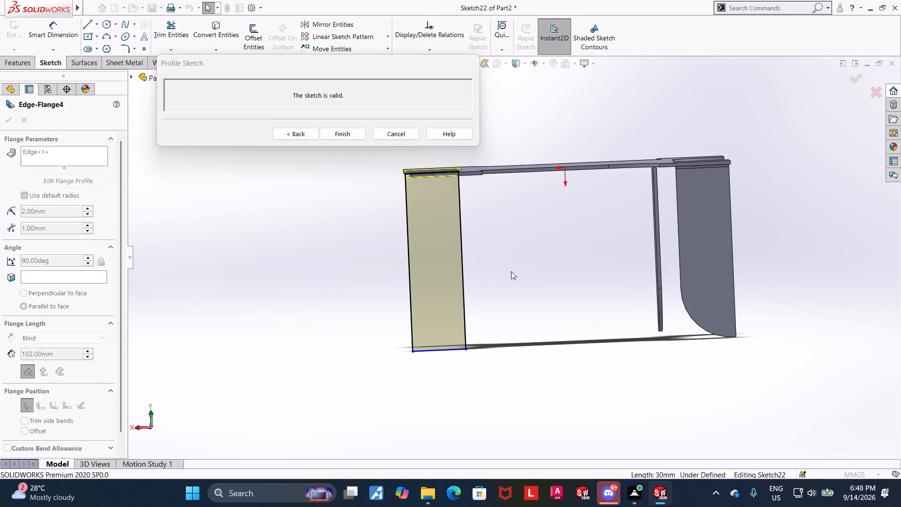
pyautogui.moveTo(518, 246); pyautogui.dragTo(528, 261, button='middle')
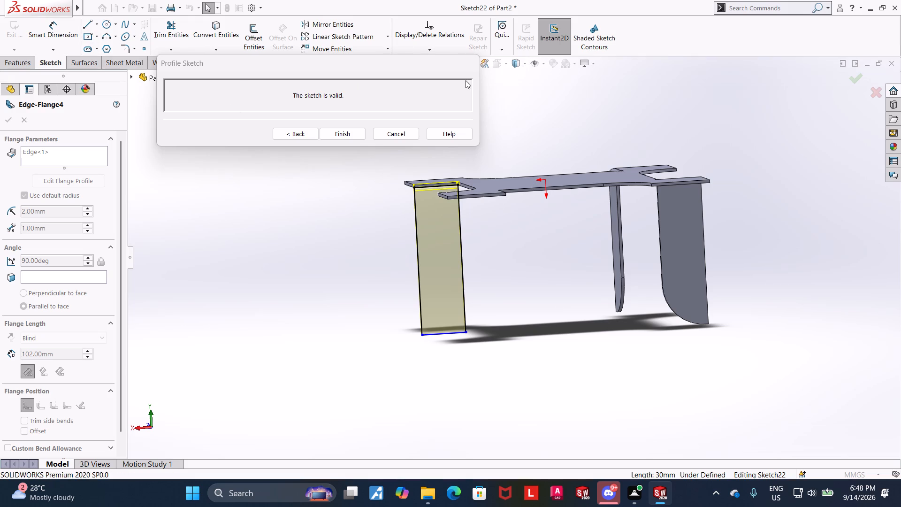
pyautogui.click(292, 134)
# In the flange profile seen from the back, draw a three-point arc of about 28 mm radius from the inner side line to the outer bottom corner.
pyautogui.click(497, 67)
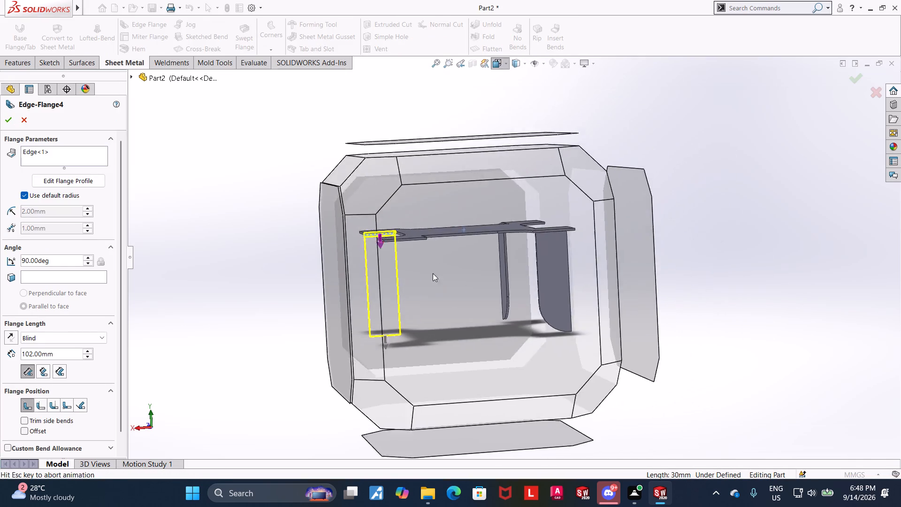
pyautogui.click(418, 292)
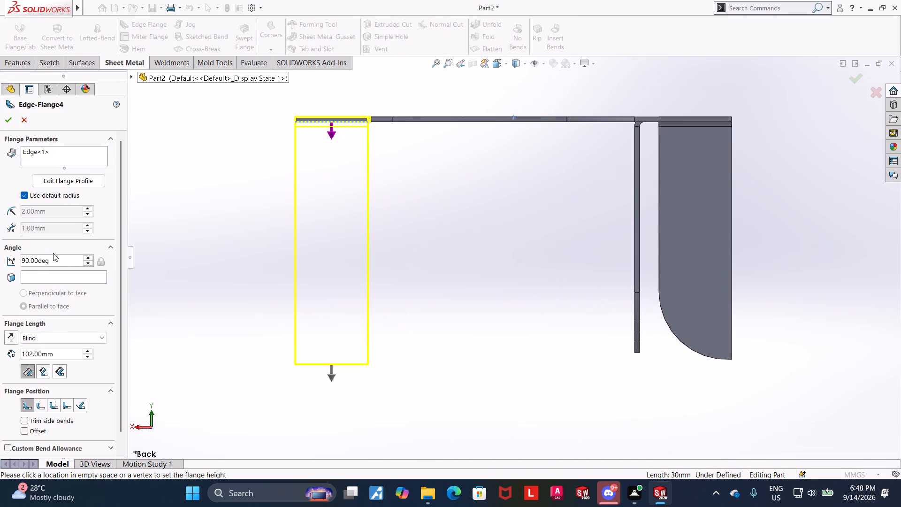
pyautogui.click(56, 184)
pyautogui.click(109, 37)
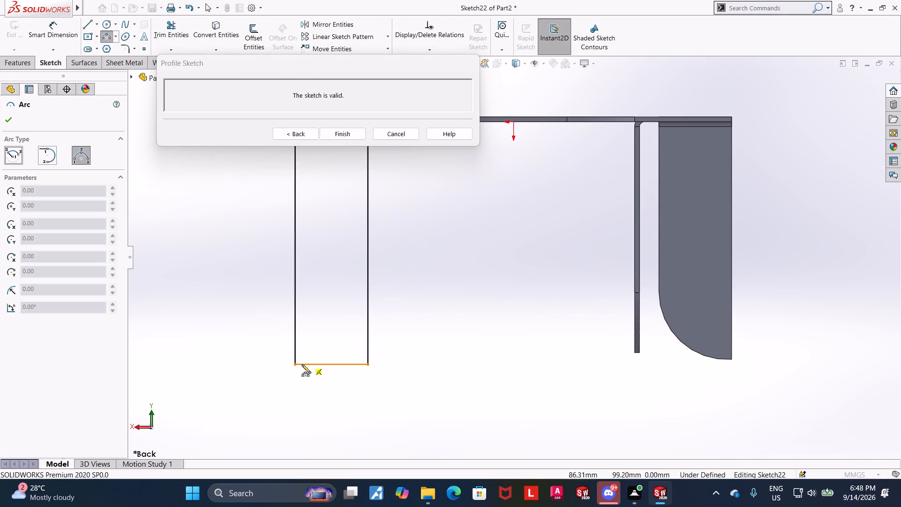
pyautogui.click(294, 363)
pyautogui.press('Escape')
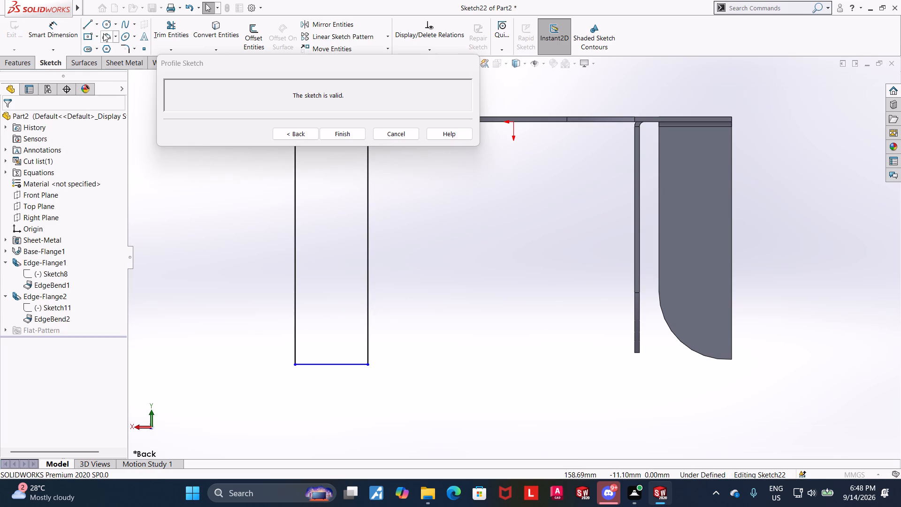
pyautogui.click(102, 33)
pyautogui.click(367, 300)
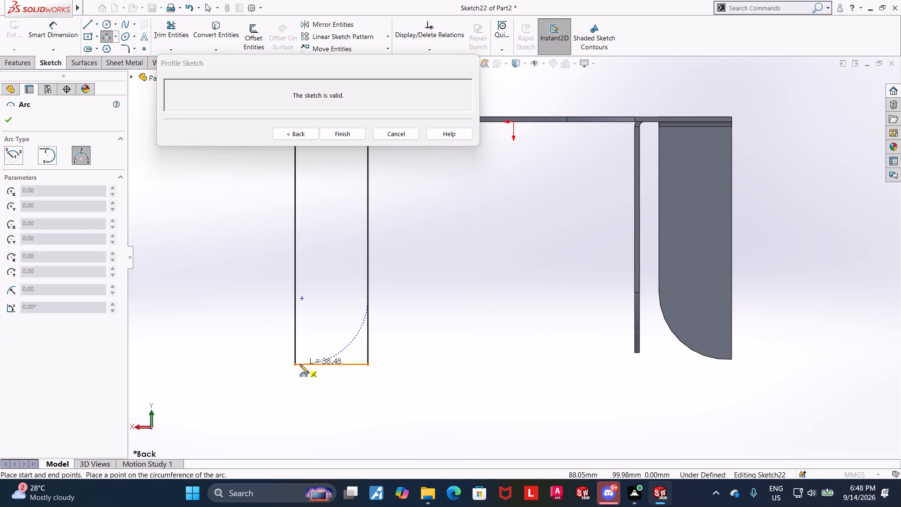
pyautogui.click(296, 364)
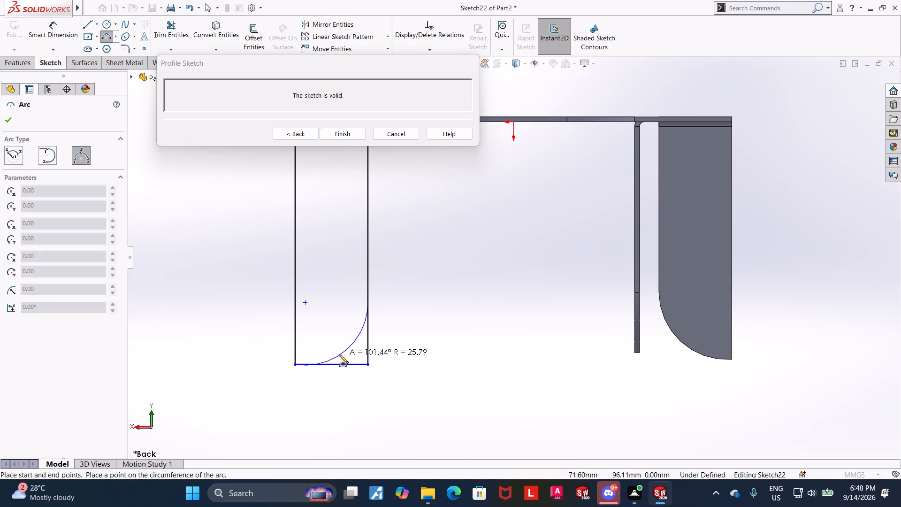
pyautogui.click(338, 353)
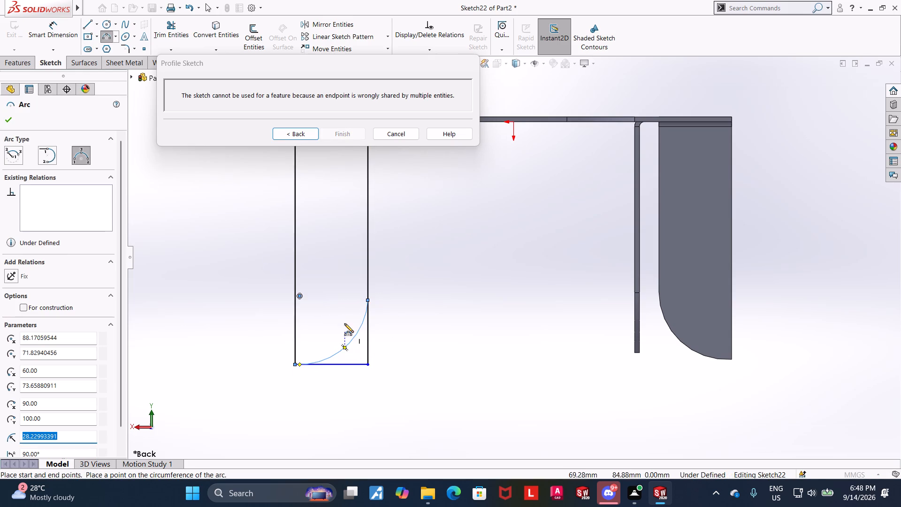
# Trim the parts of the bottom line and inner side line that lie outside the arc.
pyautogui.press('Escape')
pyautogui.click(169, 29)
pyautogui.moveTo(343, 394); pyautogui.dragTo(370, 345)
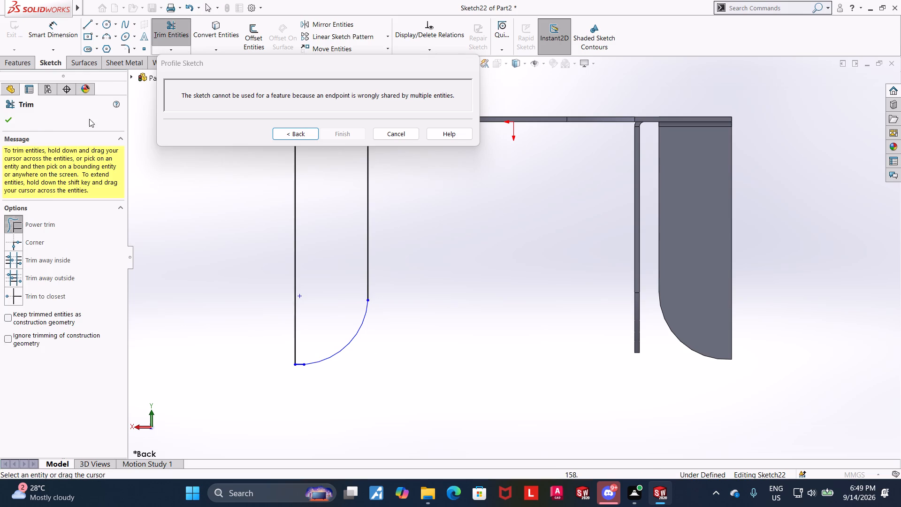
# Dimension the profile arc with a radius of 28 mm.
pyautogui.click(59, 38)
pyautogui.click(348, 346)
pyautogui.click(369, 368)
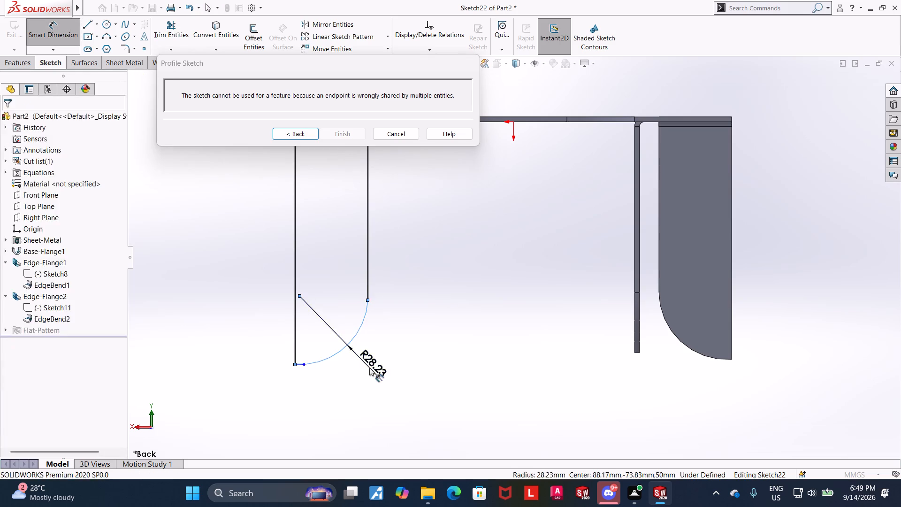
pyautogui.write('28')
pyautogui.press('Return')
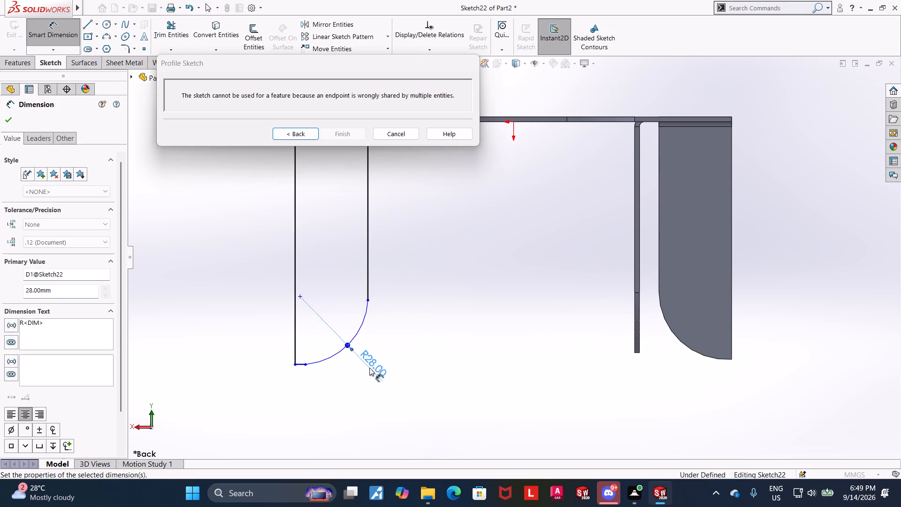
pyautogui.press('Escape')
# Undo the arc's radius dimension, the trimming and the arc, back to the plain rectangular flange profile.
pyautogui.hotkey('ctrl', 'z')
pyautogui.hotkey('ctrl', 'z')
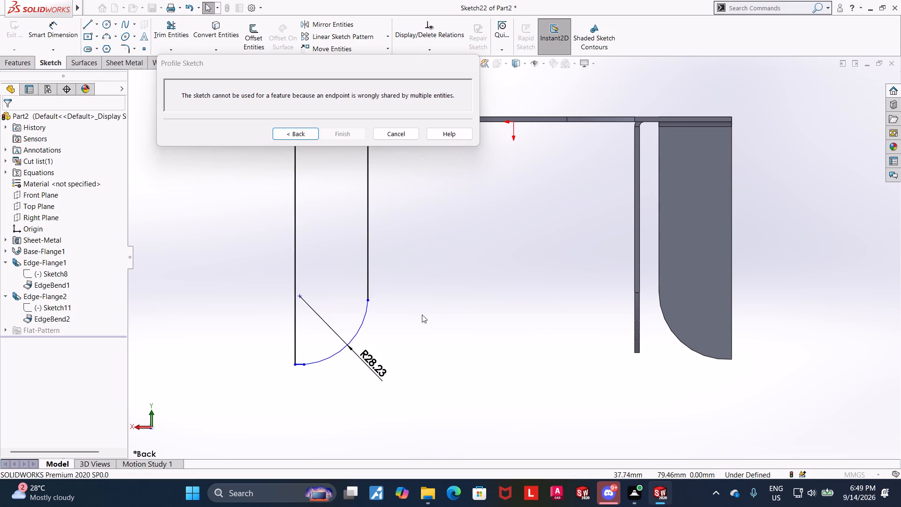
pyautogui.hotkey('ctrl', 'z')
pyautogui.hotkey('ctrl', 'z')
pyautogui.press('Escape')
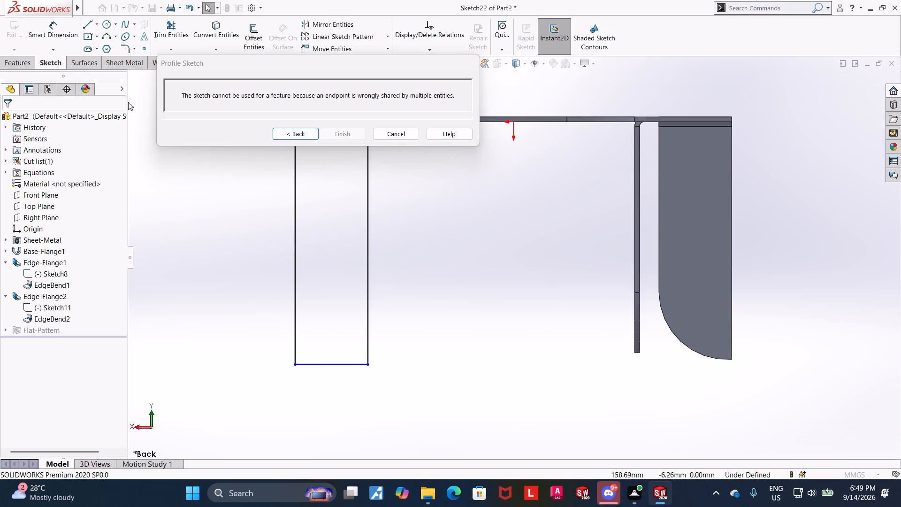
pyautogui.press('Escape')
# Trim away the bottom line of the flange profile, leaving only the two side lines.
pyautogui.click(166, 26)
pyautogui.moveTo(350, 390); pyautogui.dragTo(337, 320)
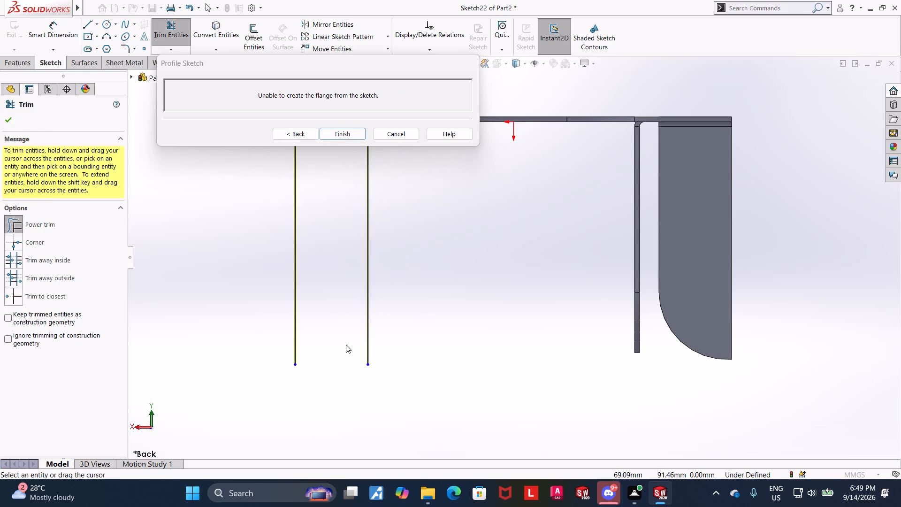
pyautogui.press('Escape')
pyautogui.press('Escape')
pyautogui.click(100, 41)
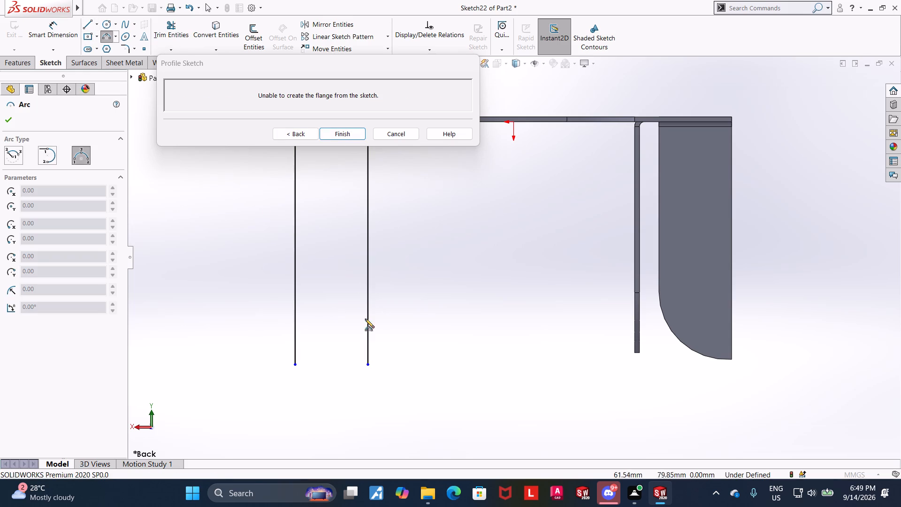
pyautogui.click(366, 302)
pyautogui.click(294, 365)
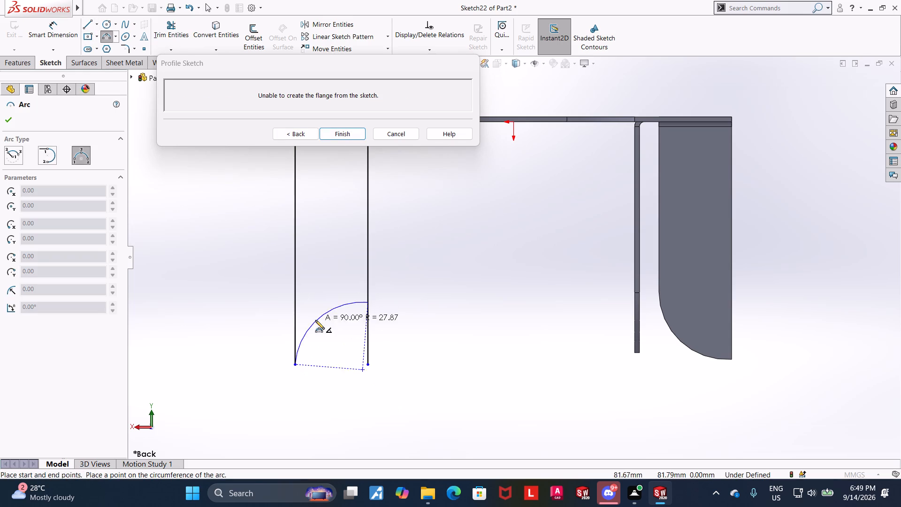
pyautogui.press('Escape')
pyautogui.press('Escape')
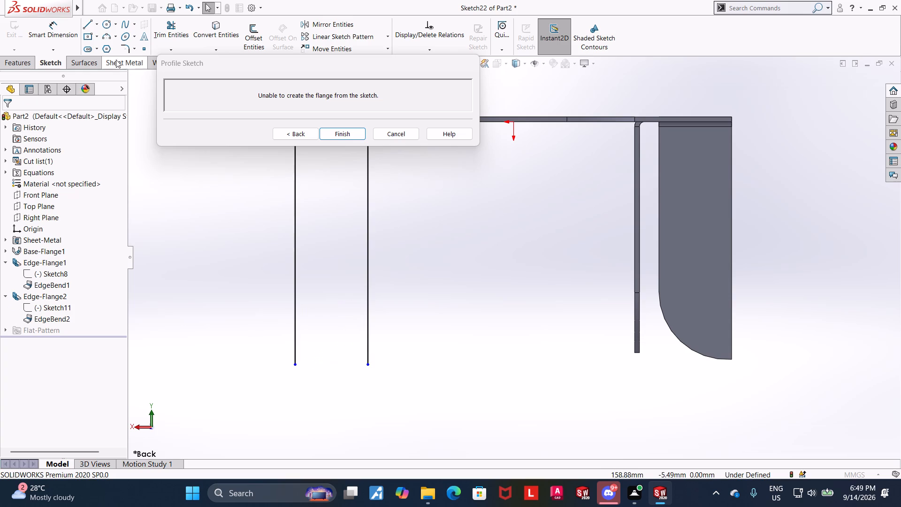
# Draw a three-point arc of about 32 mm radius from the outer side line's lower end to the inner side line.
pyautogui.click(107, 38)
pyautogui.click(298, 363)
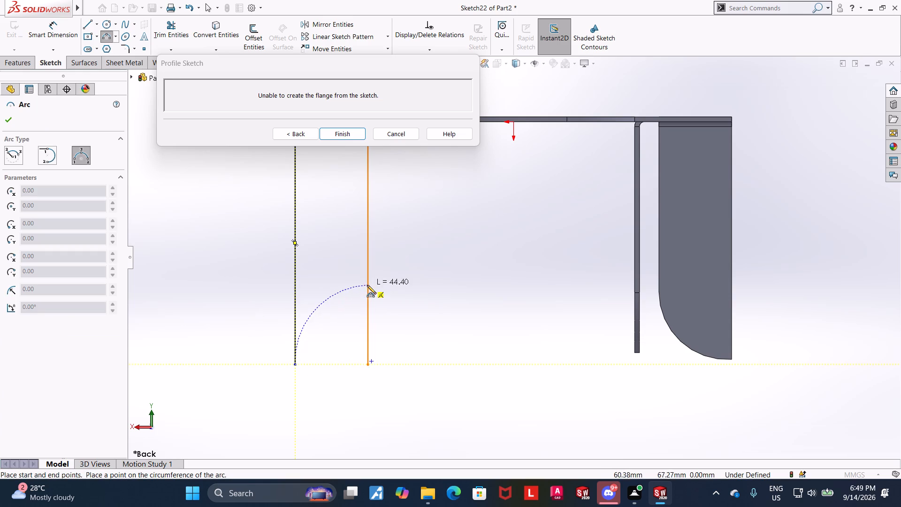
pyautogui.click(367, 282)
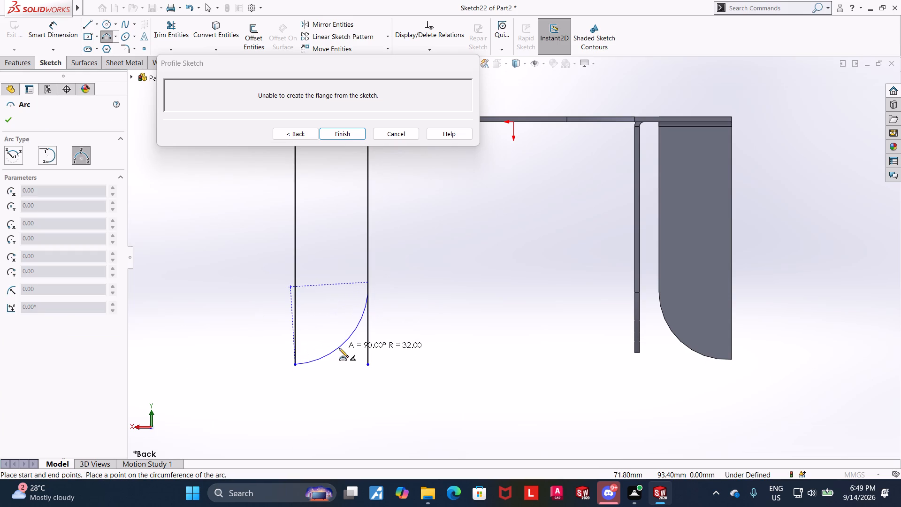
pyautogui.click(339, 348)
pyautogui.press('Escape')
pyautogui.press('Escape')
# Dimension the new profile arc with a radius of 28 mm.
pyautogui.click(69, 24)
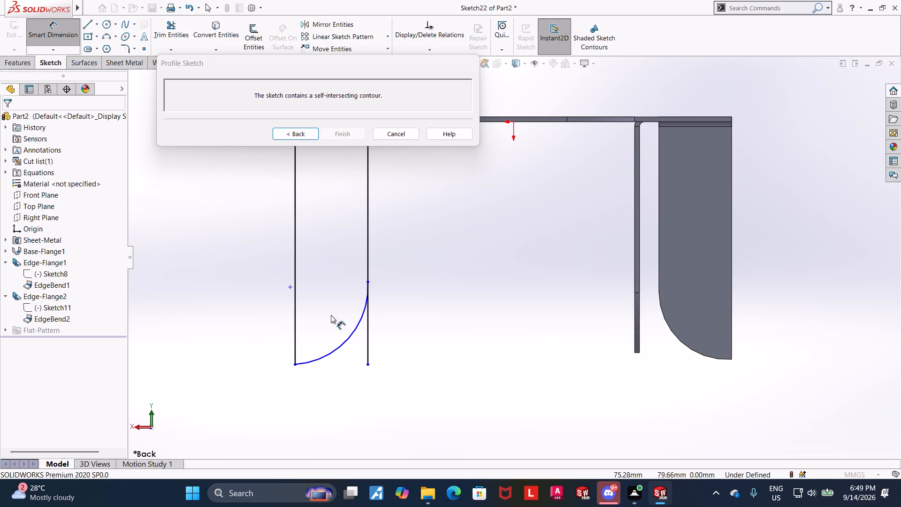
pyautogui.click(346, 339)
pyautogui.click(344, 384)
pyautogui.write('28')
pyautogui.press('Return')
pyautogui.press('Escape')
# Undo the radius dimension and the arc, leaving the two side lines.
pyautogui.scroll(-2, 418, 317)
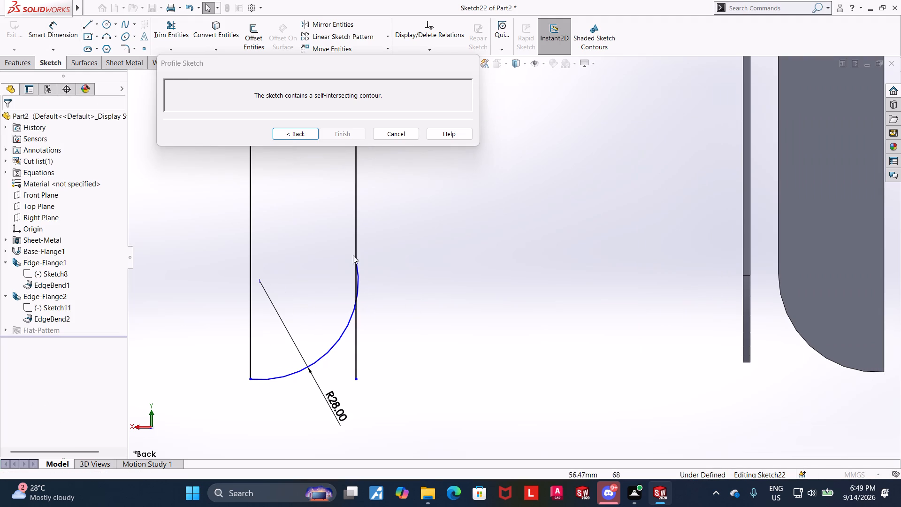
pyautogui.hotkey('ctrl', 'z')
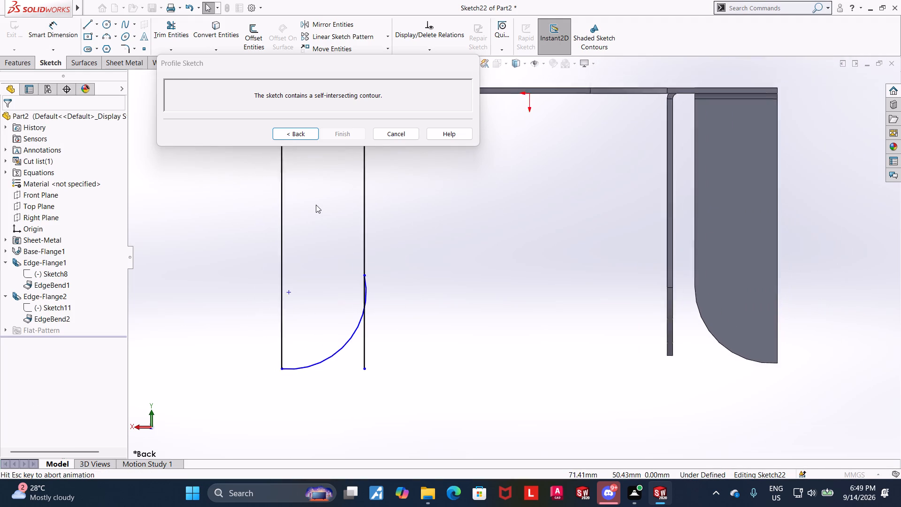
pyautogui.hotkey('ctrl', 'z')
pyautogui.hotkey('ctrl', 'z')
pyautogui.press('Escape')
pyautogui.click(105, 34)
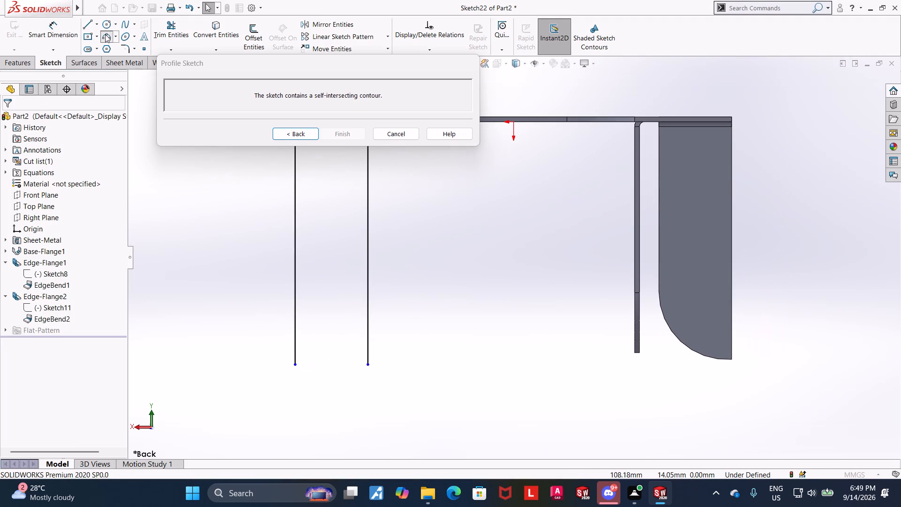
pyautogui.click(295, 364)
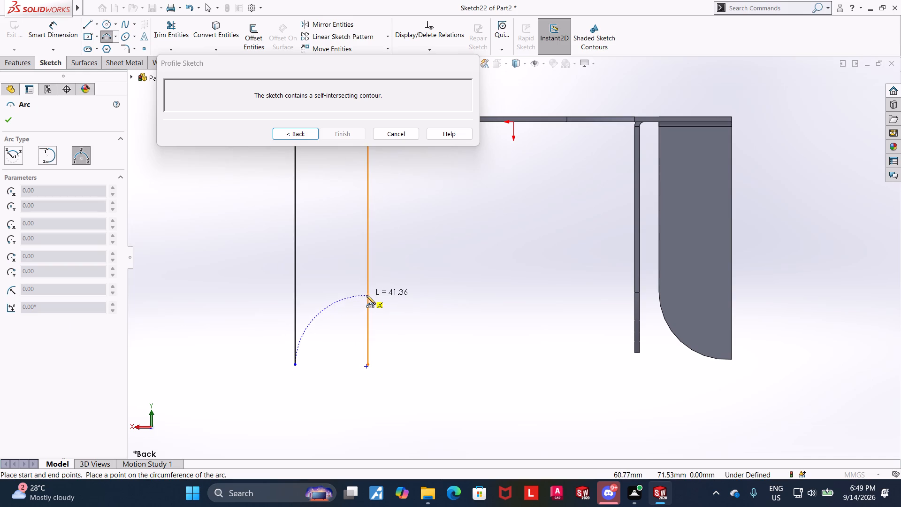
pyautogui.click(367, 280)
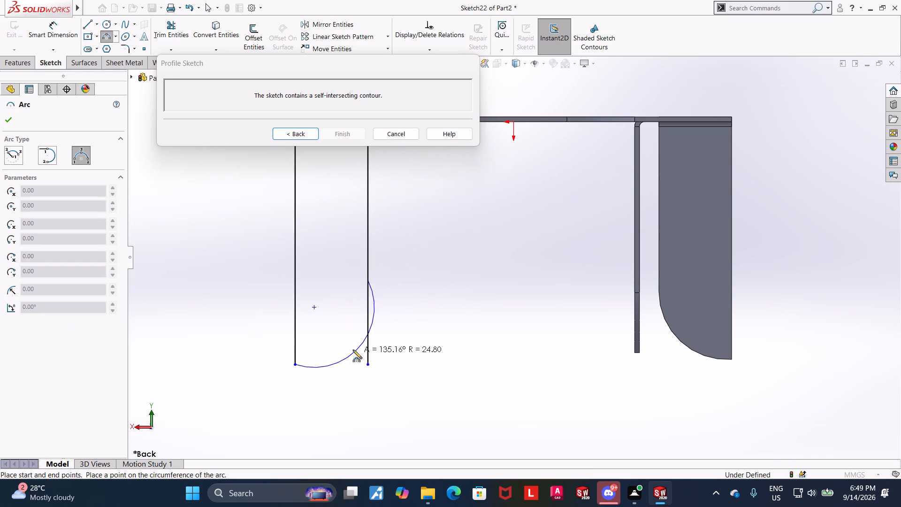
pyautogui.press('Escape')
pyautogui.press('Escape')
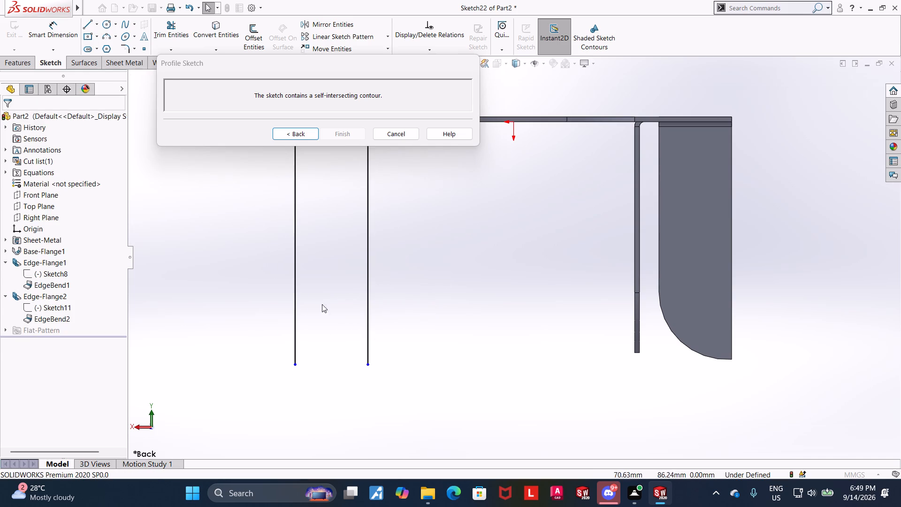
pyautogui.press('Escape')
# Draw a three-point arc of about 29 mm radius from the inner side line to the outer side line's lower end.
pyautogui.click(104, 37)
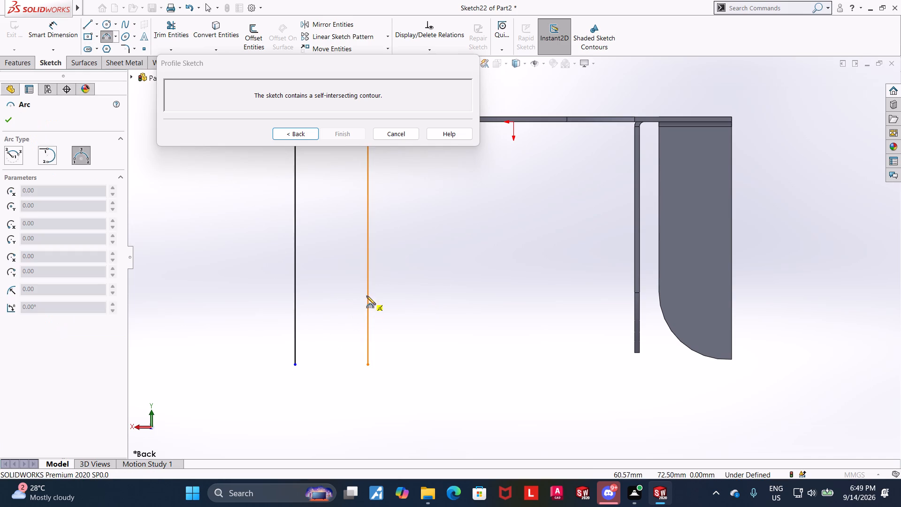
pyautogui.click(367, 296)
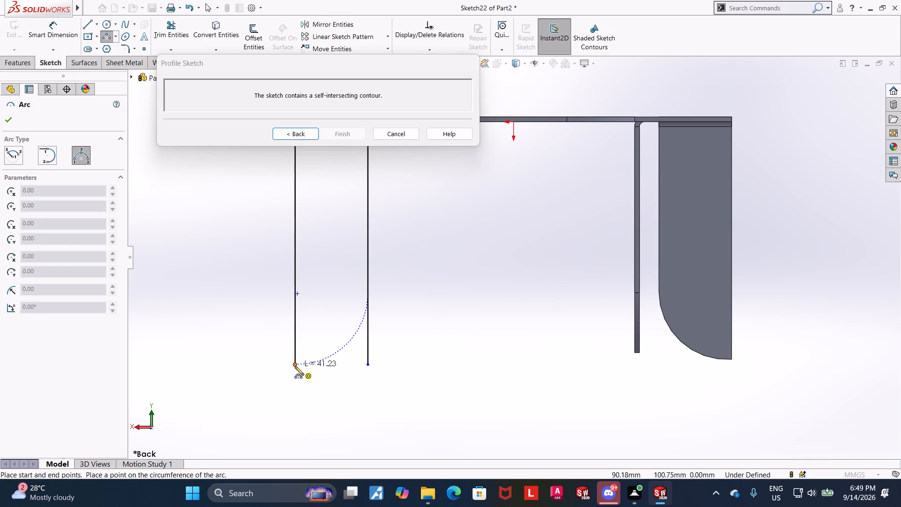
pyautogui.click(295, 366)
pyautogui.click(343, 349)
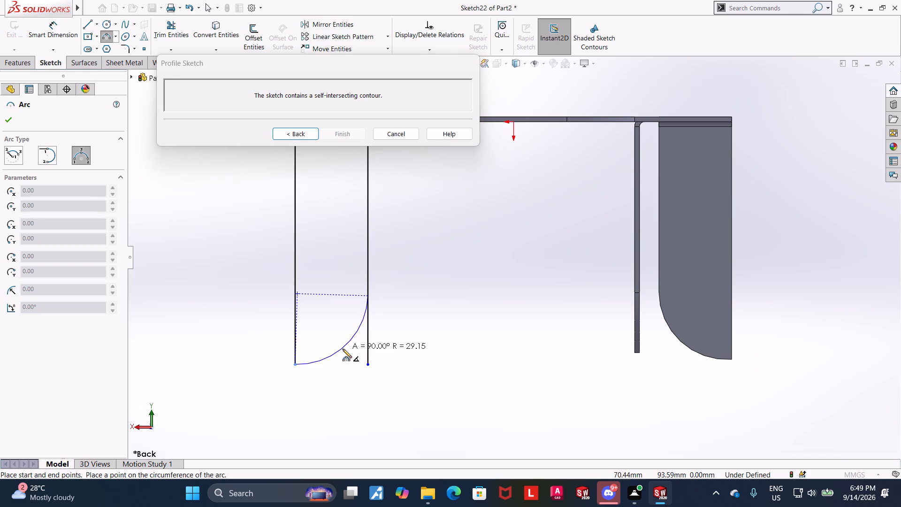
pyautogui.press('Escape')
pyautogui.press('Escape')
pyautogui.press('Escape')
# Dimension the arc at the flange profile's lower end with a radius of 28 mm.
pyautogui.click(53, 39)
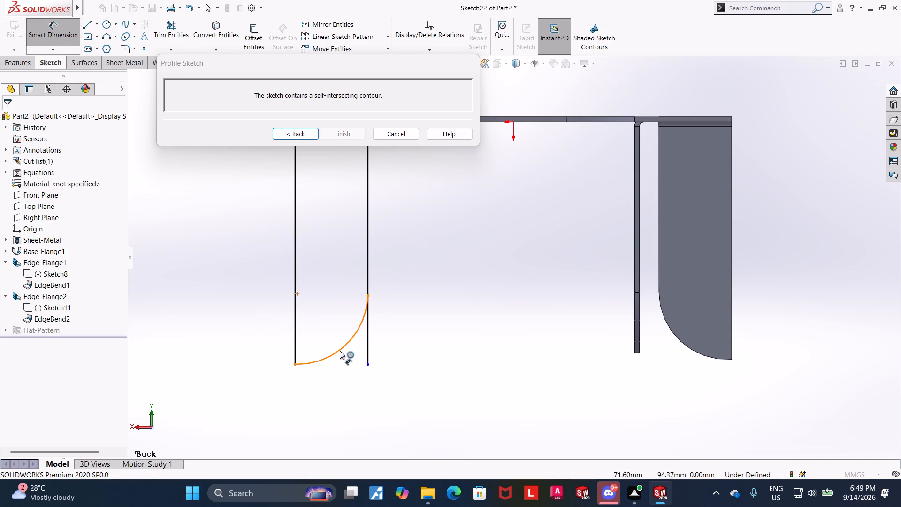
pyautogui.click(340, 351)
pyautogui.click(343, 372)
pyautogui.write('28')
pyautogui.press('Return')
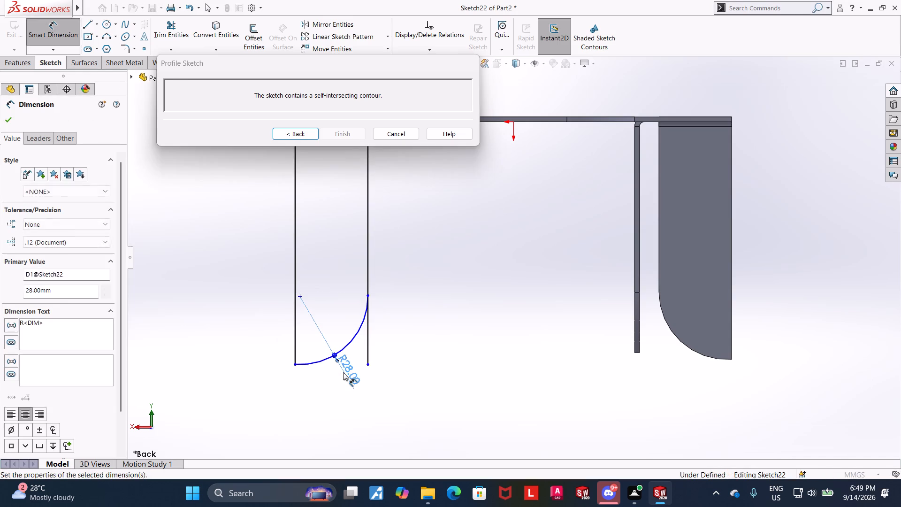
pyautogui.press('Escape')
pyautogui.press('Escape')
# Trim the part of the inner side line that extends below the arc.
pyautogui.scroll(-2, 409, 318)
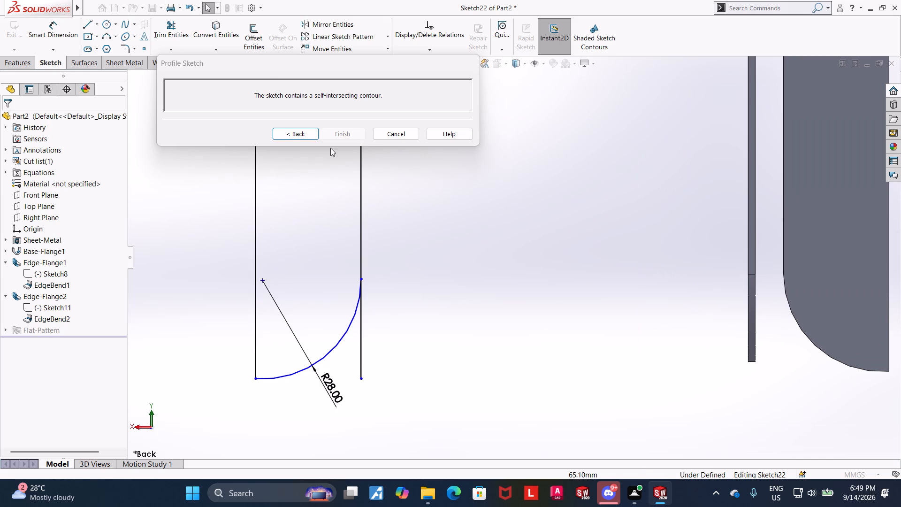
pyautogui.click(166, 34)
pyautogui.moveTo(351, 359); pyautogui.dragTo(374, 337)
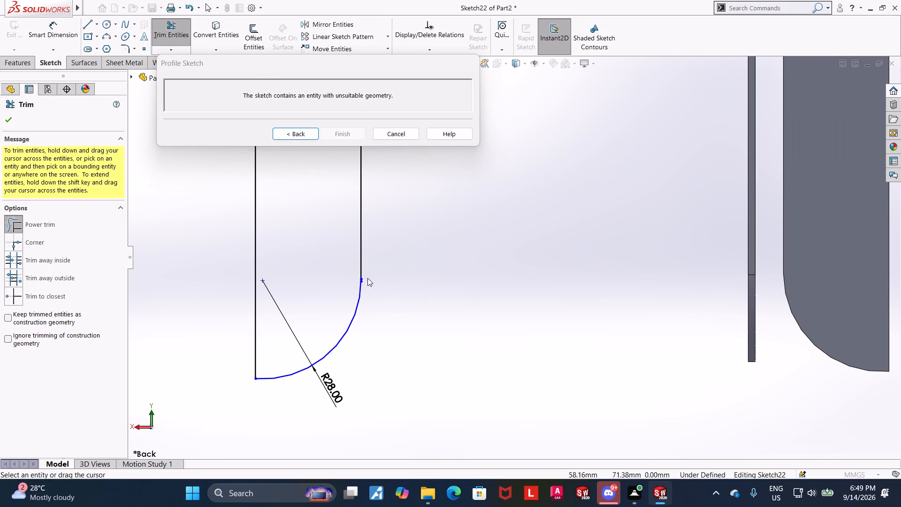
# Examine the junction between the inner side line's lower end and the arc's upper end.
pyautogui.scroll(-5, 367, 277)
pyautogui.scroll(-3, 434, 294)
pyautogui.scroll(-2, 405, 258)
pyautogui.click(406, 250)
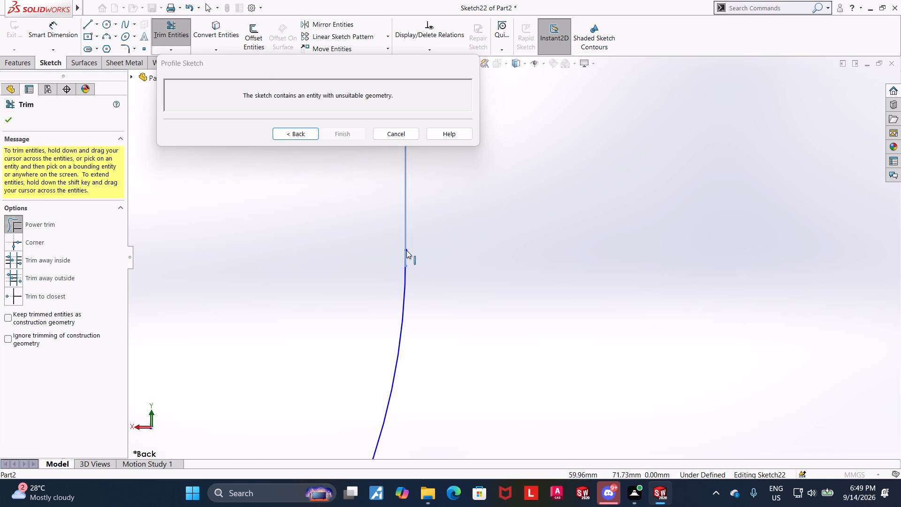
pyautogui.press('Escape')
pyautogui.scroll(-4, 418, 253)
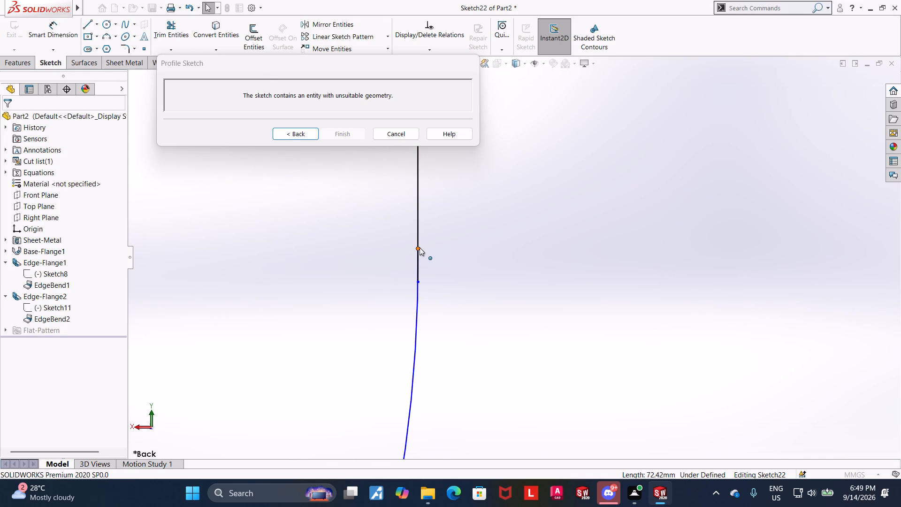
pyautogui.click(420, 247)
pyautogui.keyDown('ctrl'); pyautogui.click(420, 282); pyautogui.keyUp('ctrl')
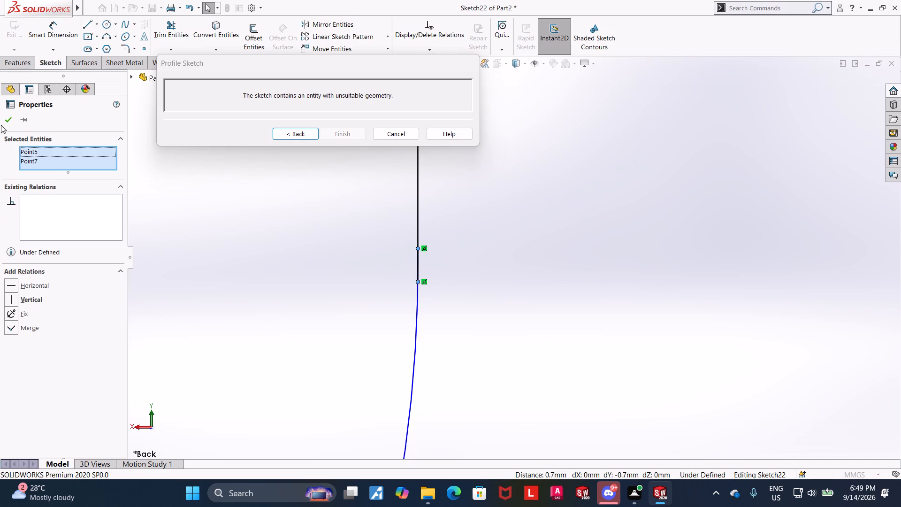
pyautogui.click(4, 121)
pyautogui.press('Escape')
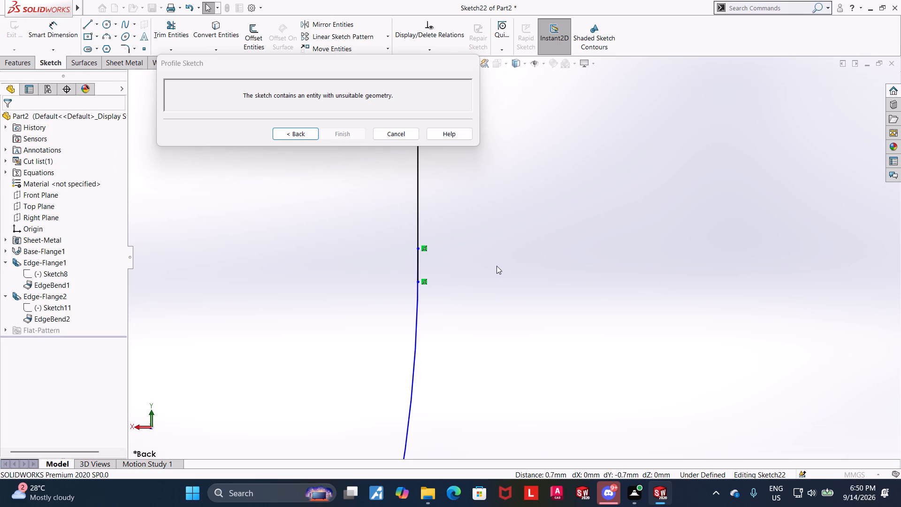
# Undo the trim of the inner side line and the arc's 28 mm radius value.
pyautogui.hotkey('ctrl', 'x')
pyautogui.hotkey('ctrl', 'z')
pyautogui.hotkey('ctrl', 'z')
pyautogui.keyDown('ctrl'); pyautogui.scroll(12, 493, 261); pyautogui.keyUp('ctrl')
pyautogui.scroll(-7, 421, 308)
pyautogui.press('Escape')
pyautogui.press('Escape')
pyautogui.click(588, 203)
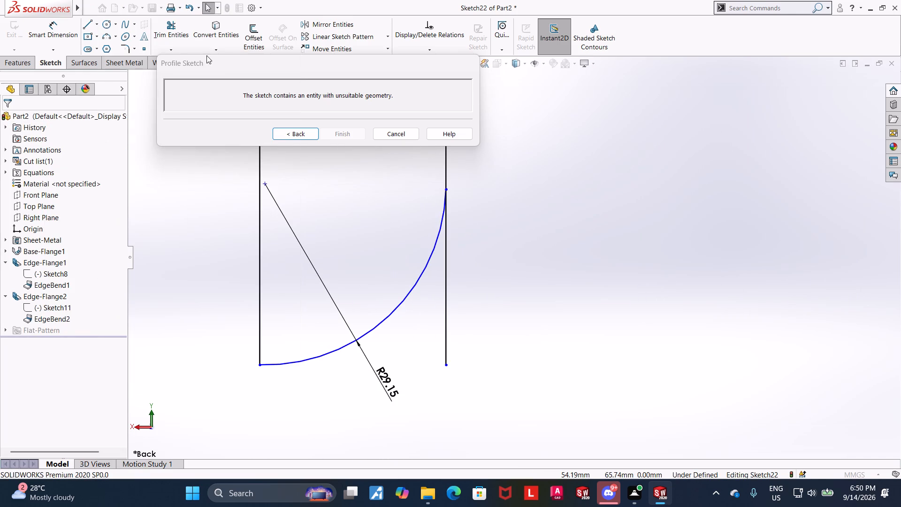
# Trim the part of the inner side line that extends below the arc.
pyautogui.click(178, 26)
pyautogui.moveTo(458, 225); pyautogui.dragTo(435, 247)
pyautogui.scroll(-10, 456, 183)
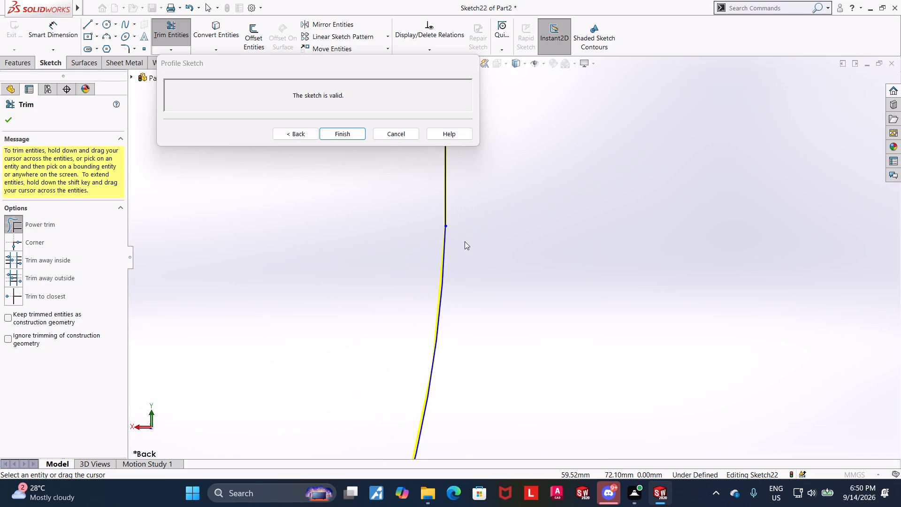
pyautogui.scroll(15, 466, 240)
pyautogui.press('Escape')
pyautogui.press('Escape')
pyautogui.scroll(-5, 536, 258)
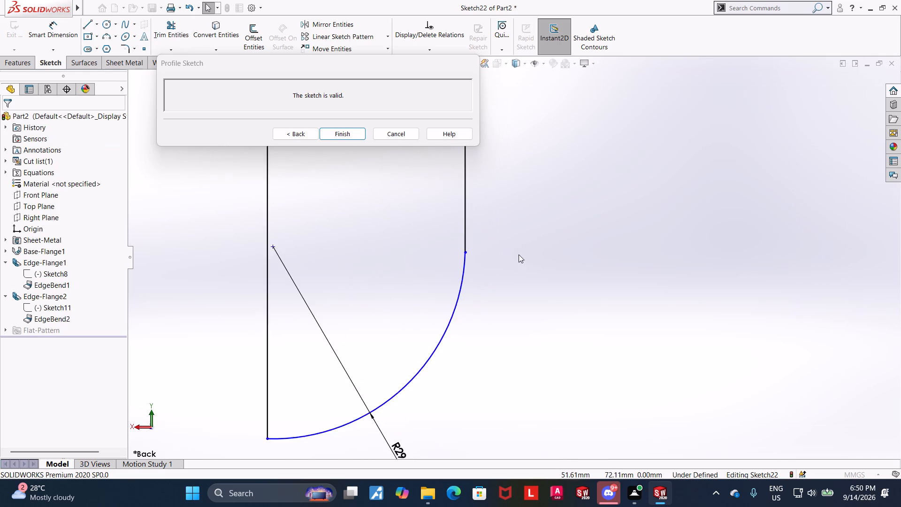
pyautogui.scroll(6, 511, 254)
pyautogui.press('Escape')
# Set the arc's radius dimension to 28 mm.
pyautogui.doubleClick(482, 332)
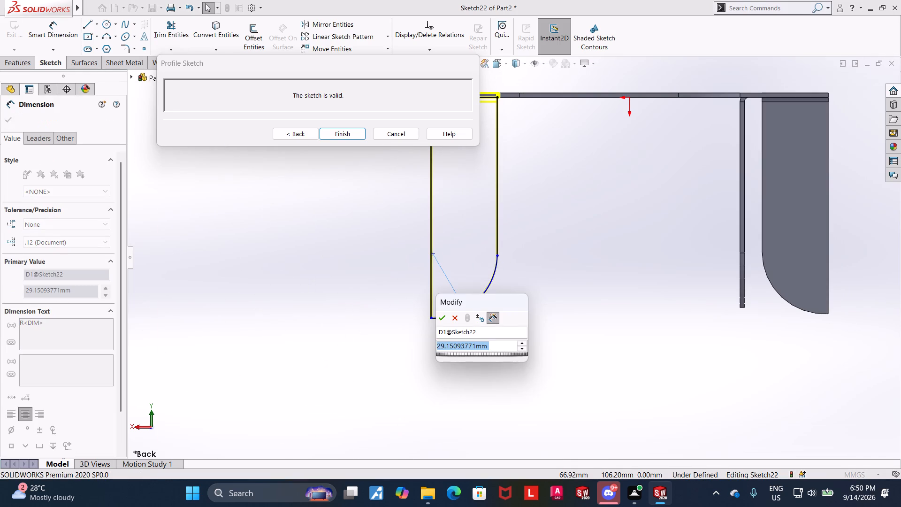
pyautogui.write('28')
pyautogui.press('Return')
pyautogui.scroll(-7, 516, 254)
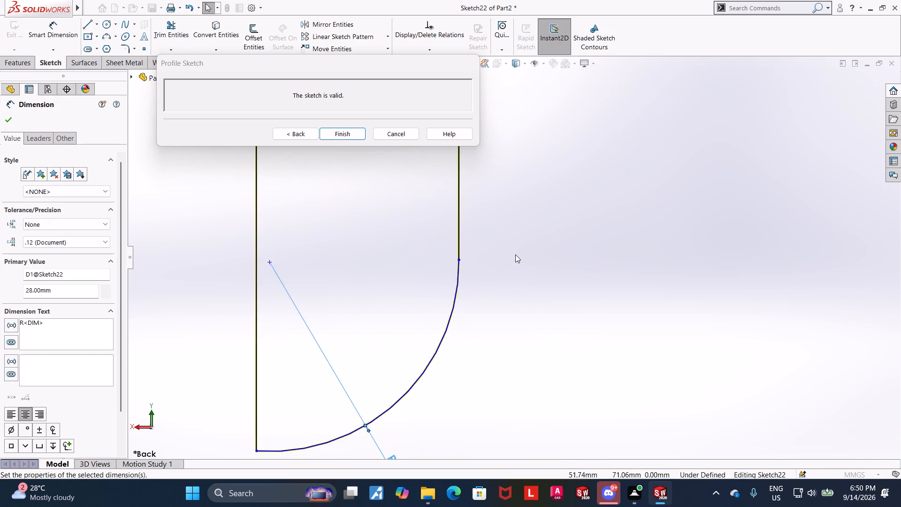
pyautogui.scroll(-5, 430, 284)
pyautogui.scroll(13, 534, 250)
pyautogui.press('Escape')
pyautogui.press('Escape')
pyautogui.press('Escape')
# Examine both ends of the R28 arc where it meets the profile's side lines.
pyautogui.scroll(-2, 542, 251)
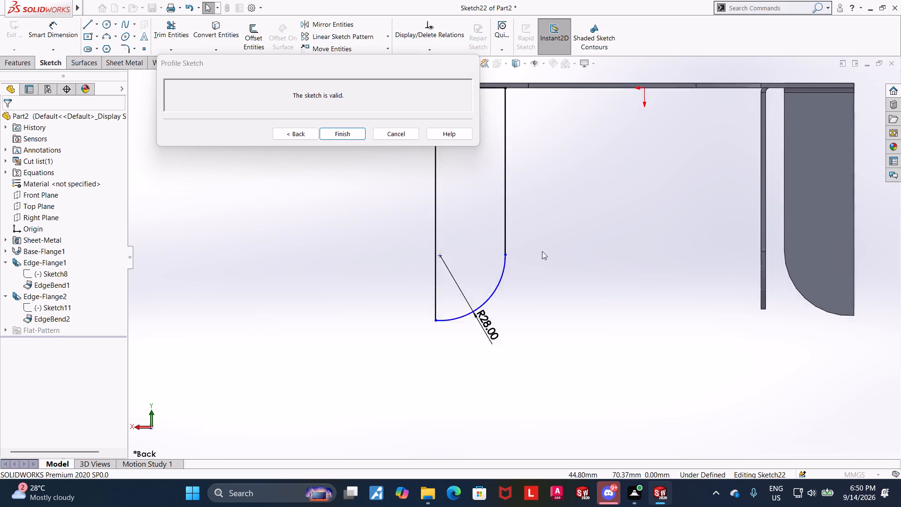
pyautogui.scroll(-4, 542, 251)
pyautogui.scroll(-6, 448, 258)
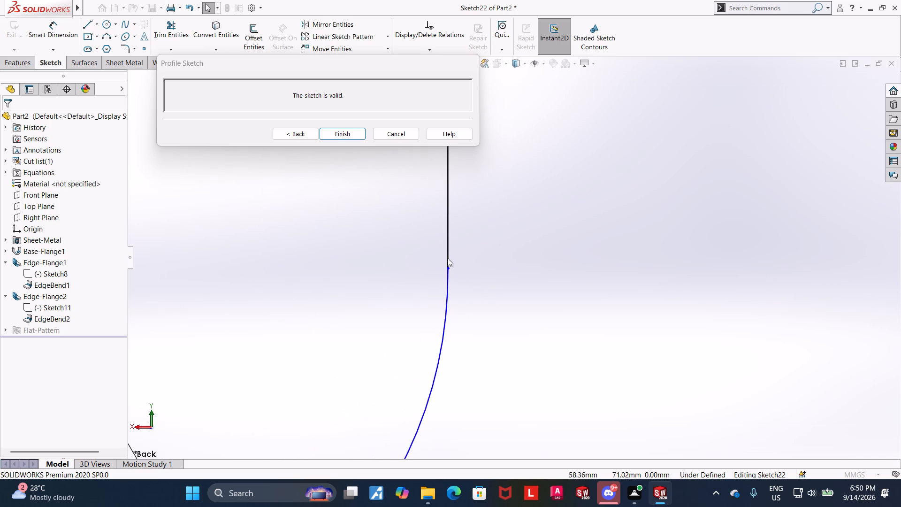
pyautogui.scroll(8, 454, 272)
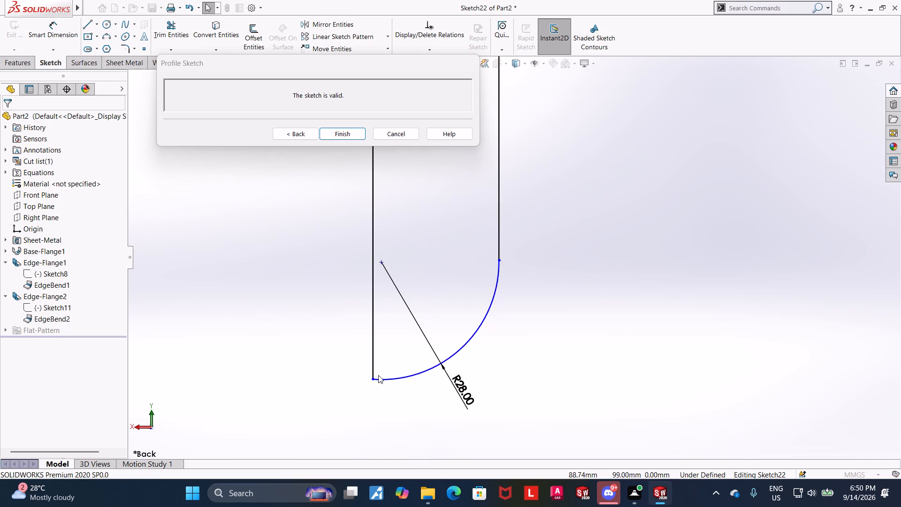
pyautogui.scroll(4, 384, 340)
pyautogui.scroll(5, 548, 278)
pyautogui.press('Escape')
pyautogui.press('Escape')
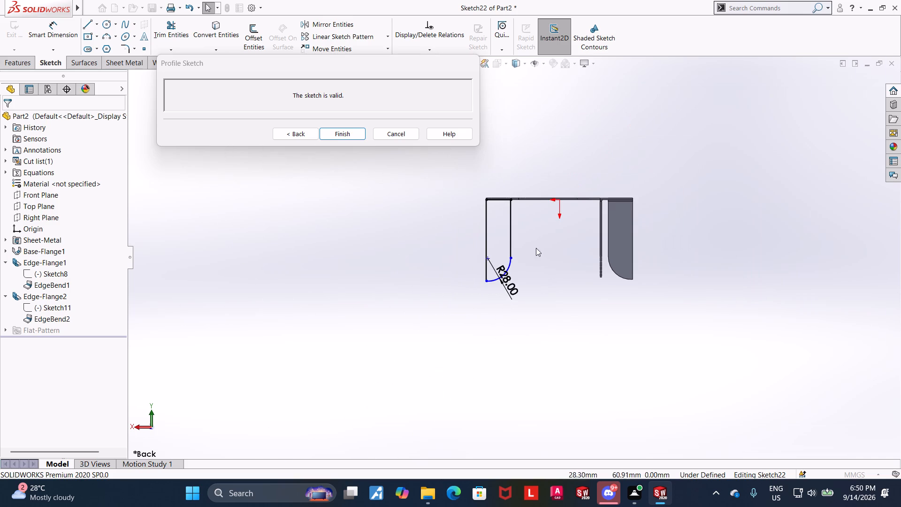
# Dimension the width of the flange profile's top edge as a driven dimension.
pyautogui.click(66, 28)
pyautogui.click(499, 199)
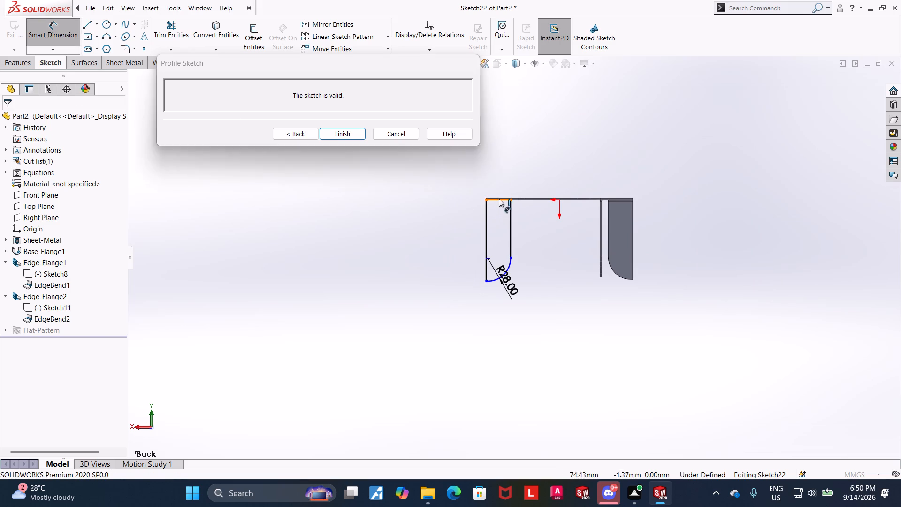
pyautogui.click(499, 177)
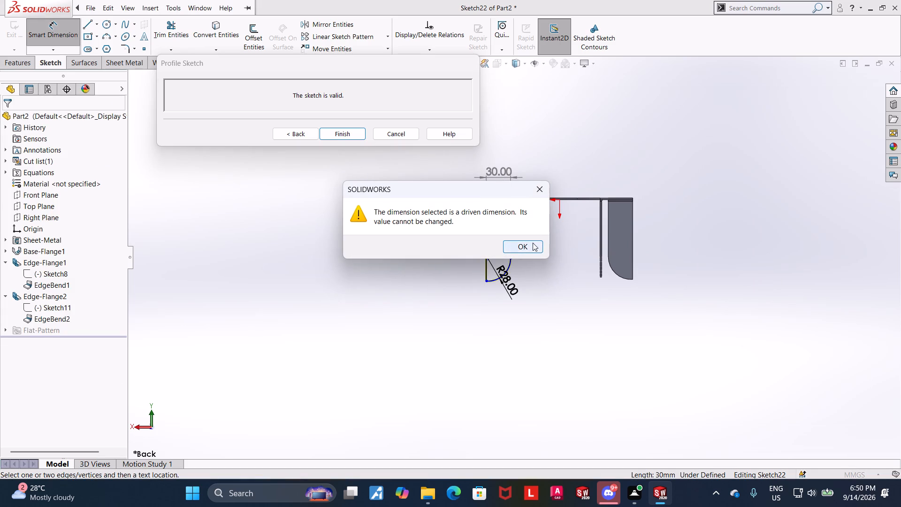
pyautogui.click(533, 243)
pyautogui.scroll(-3, 523, 191)
pyautogui.press('Escape')
pyautogui.press('Escape')
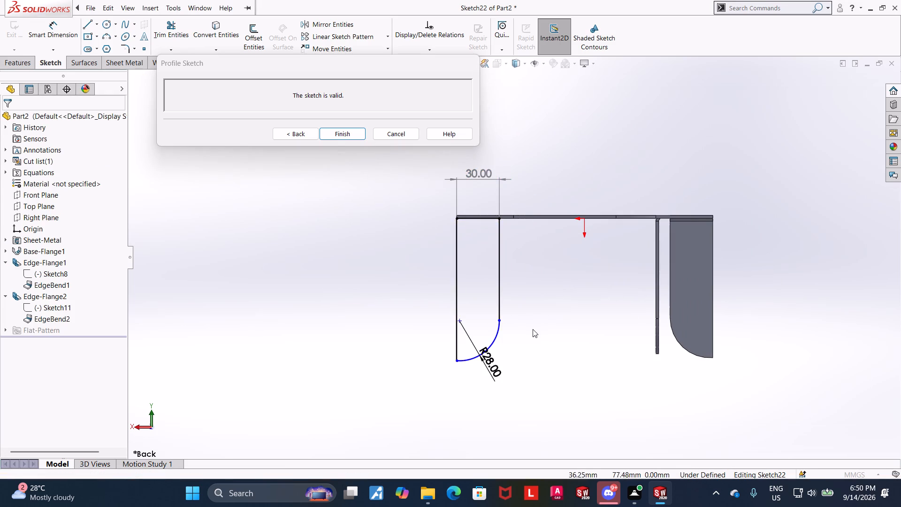
# Return from the profile sketch to the flange settings and create the third edge flange with its arc end.
pyautogui.scroll(-5, 530, 330)
pyautogui.scroll(2, 492, 337)
pyautogui.click(305, 136)
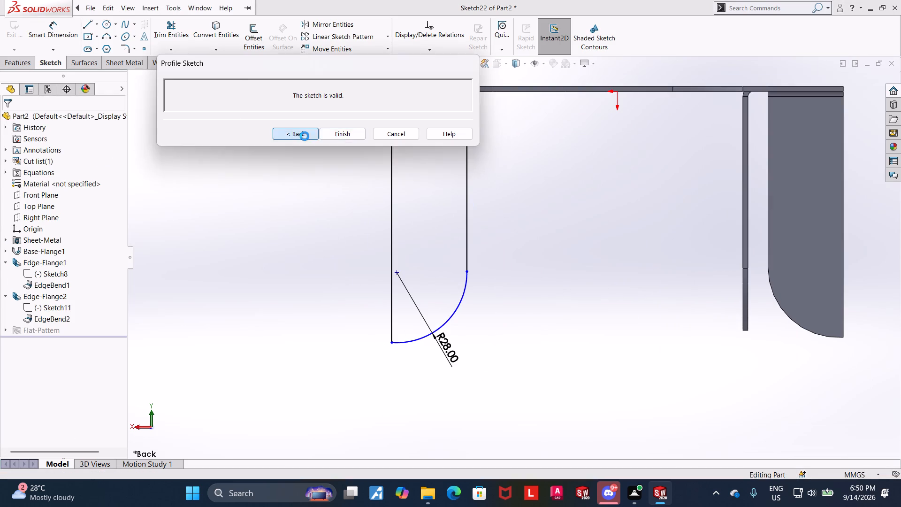
pyautogui.scroll(2, 527, 290)
pyautogui.moveTo(533, 257); pyautogui.dragTo(568, 264, button='middle')
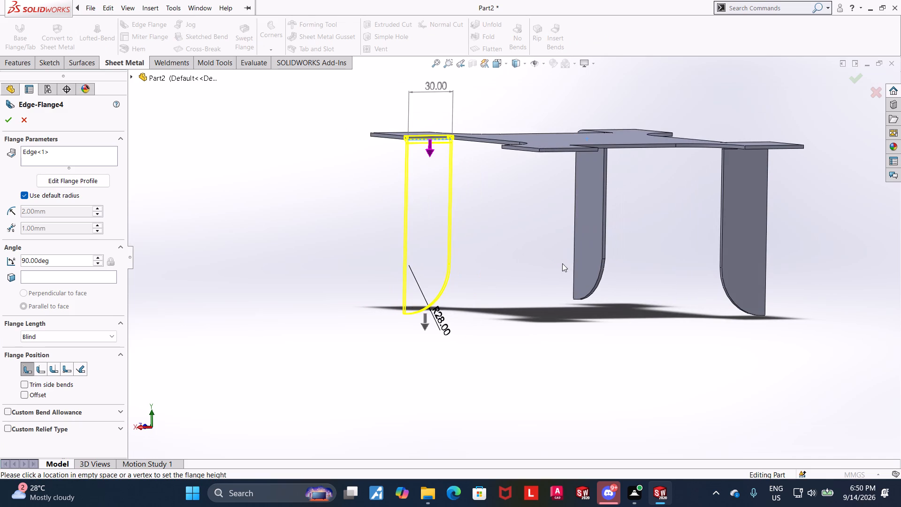
pyautogui.click(10, 124)
pyautogui.moveTo(358, 250); pyautogui.dragTo(364, 249, button='middle')
pyautogui.click(369, 247)
pyautogui.scroll(3, 549, 264)
pyautogui.scroll(-2, 657, 199)
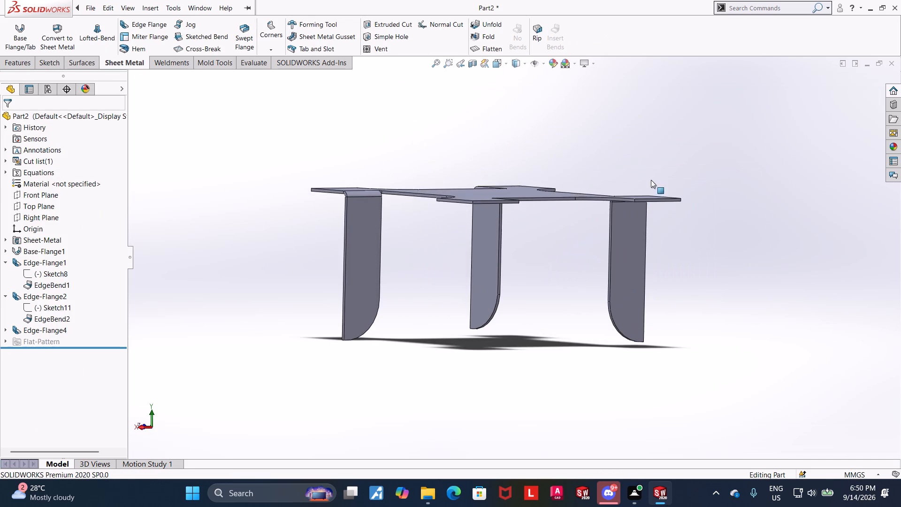
# Start an edge flange on the inner straight edge of the last bare arm, extending below the plate about 41 mm.
pyautogui.moveTo(692, 220); pyautogui.dragTo(701, 298, button='middle')
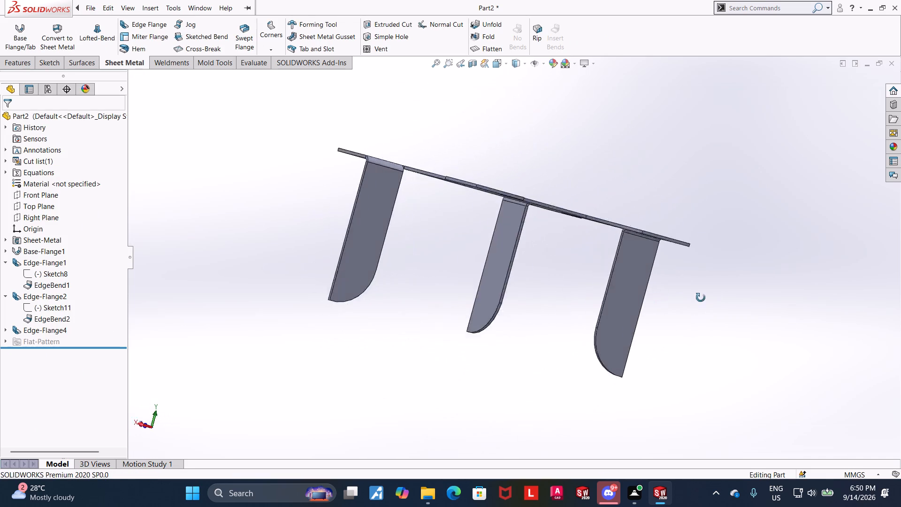
pyautogui.moveTo(701, 298); pyautogui.dragTo(783, 367, button='middle')
pyautogui.scroll(-2, 540, 192)
pyautogui.moveTo(510, 270); pyautogui.dragTo(480, 324, button='middle')
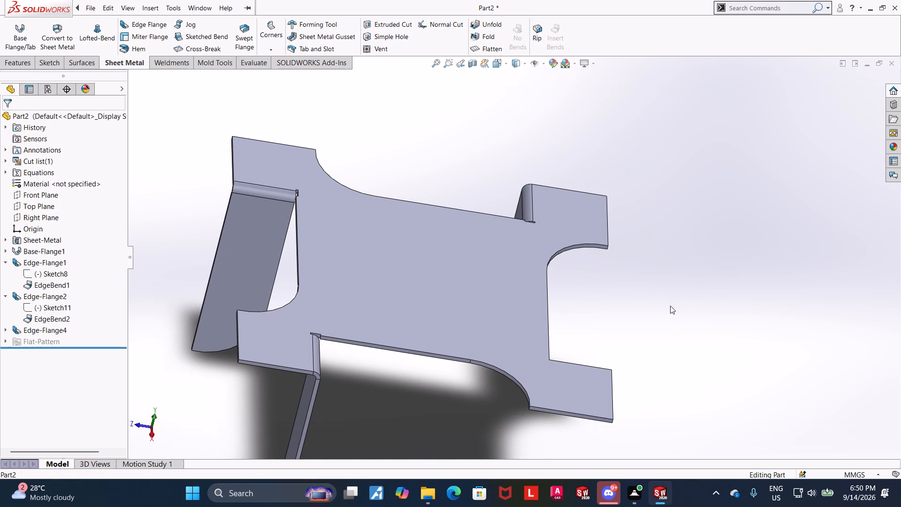
pyautogui.moveTo(705, 341); pyautogui.dragTo(662, 326, button='middle')
pyautogui.scroll(4, 652, 341)
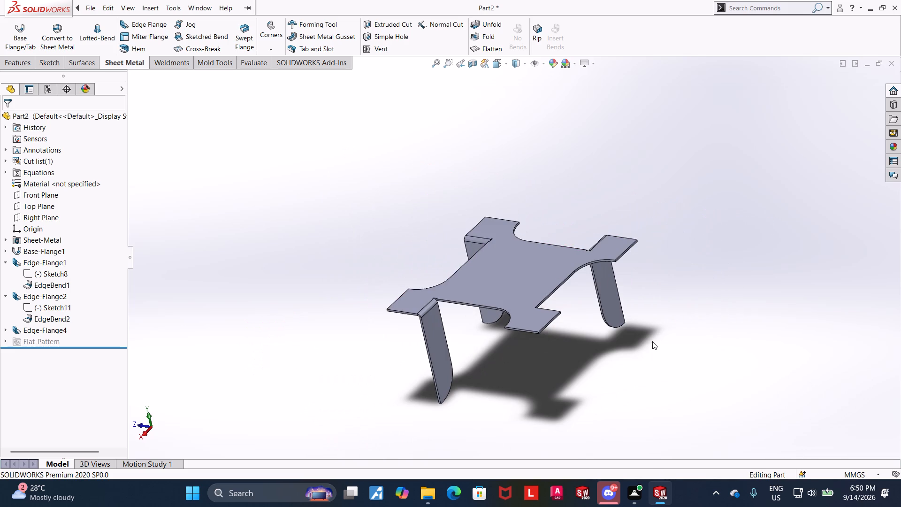
pyautogui.moveTo(677, 327); pyautogui.dragTo(558, 488, button='middle')
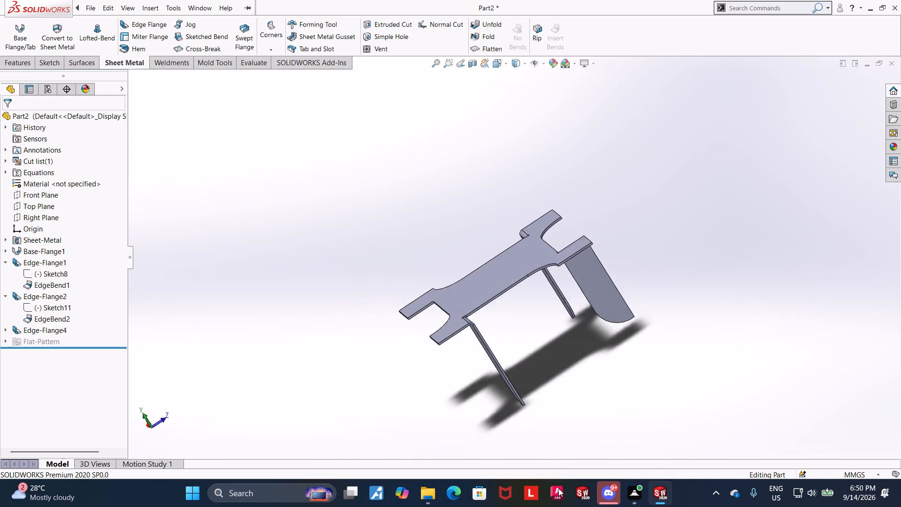
pyautogui.moveTo(558, 488); pyautogui.dragTo(557, 486, button='middle')
pyautogui.click(424, 308)
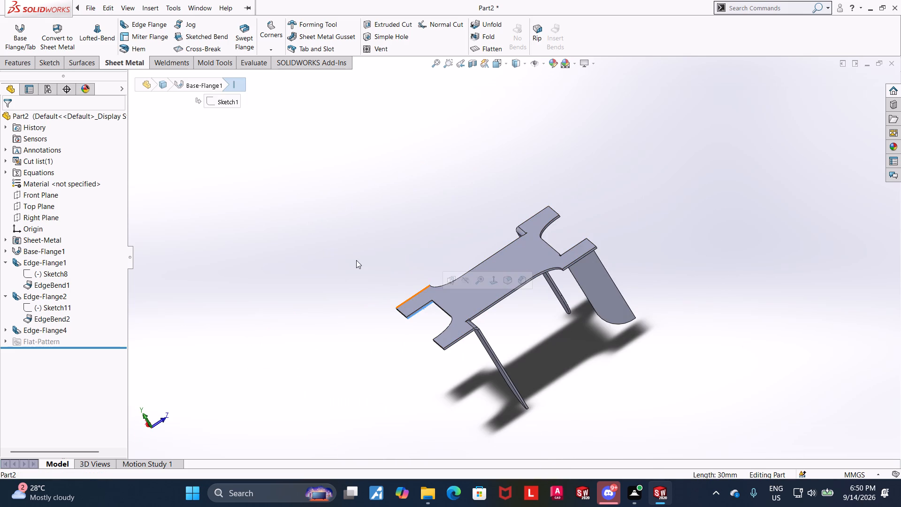
pyautogui.scroll(3, 356, 260)
pyautogui.click(356, 261)
pyautogui.scroll(-9, 458, 291)
pyautogui.click(125, 23)
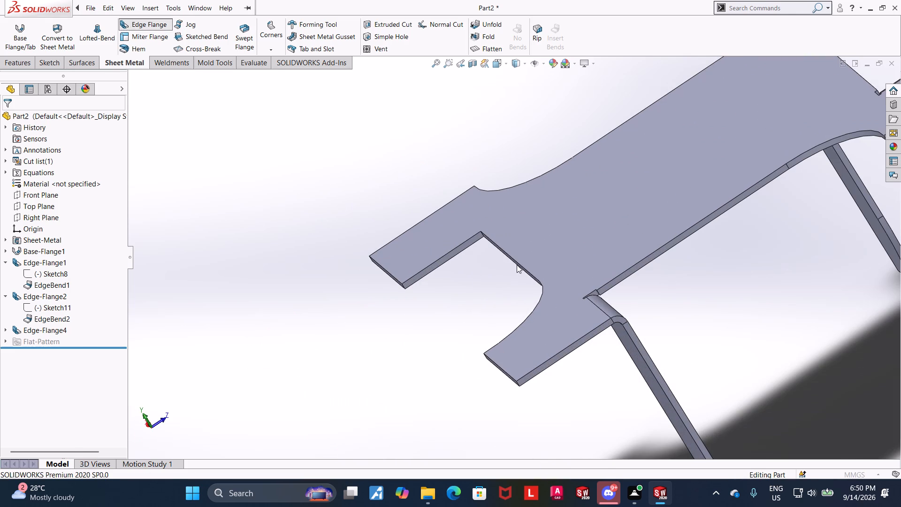
pyautogui.click(461, 253)
pyautogui.click(477, 386)
pyautogui.moveTo(378, 337); pyautogui.dragTo(309, 307, button='middle')
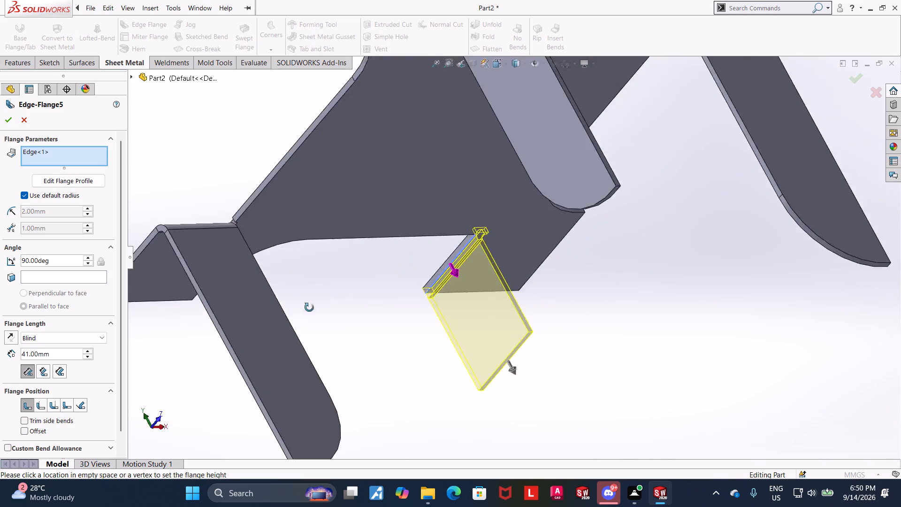
pyautogui.moveTo(309, 307); pyautogui.dragTo(368, 360, button='middle')
pyautogui.scroll(5, 368, 358)
# Set the new edge flange's length to 102 mm.
pyautogui.moveTo(62, 352); pyautogui.dragTo(0, 353)
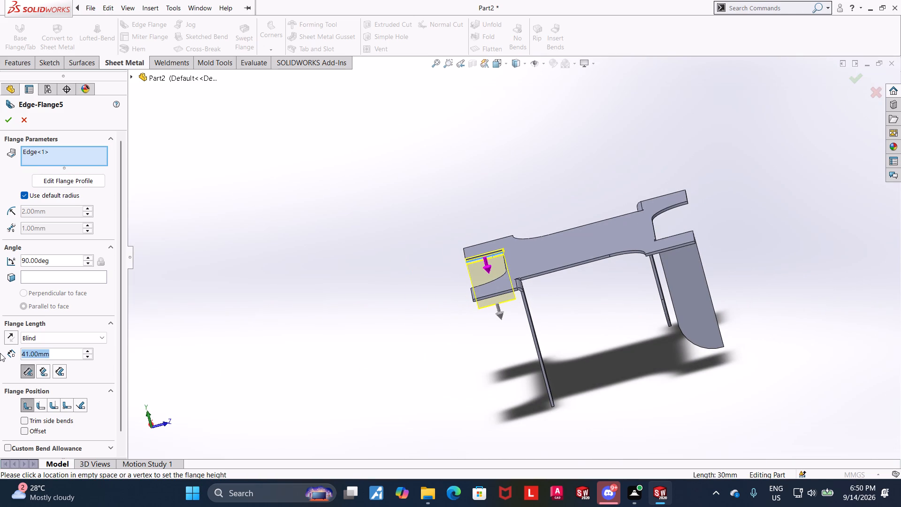
pyautogui.write('102')
pyautogui.press('Return')
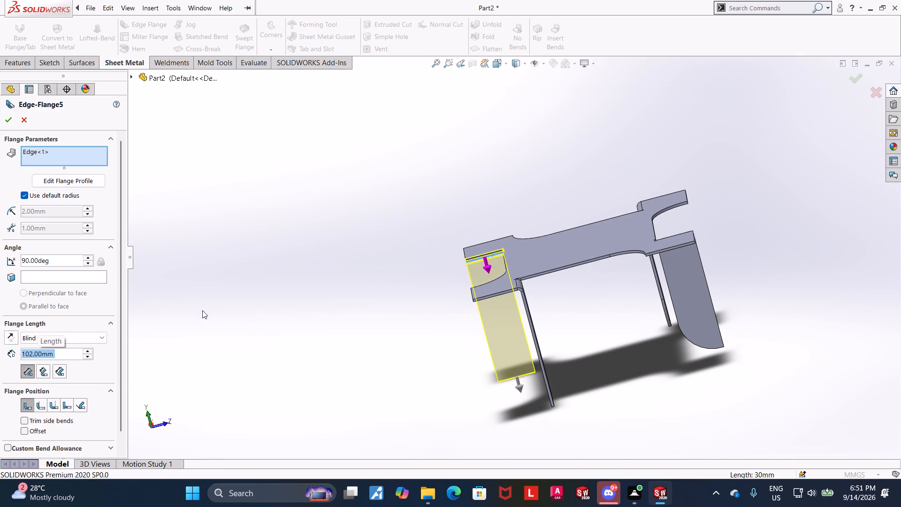
# Edit the flange profile in Left view, drawing a three-point arc of about 28 mm radius from inner side line to outer line's lower end.
pyautogui.click(499, 63)
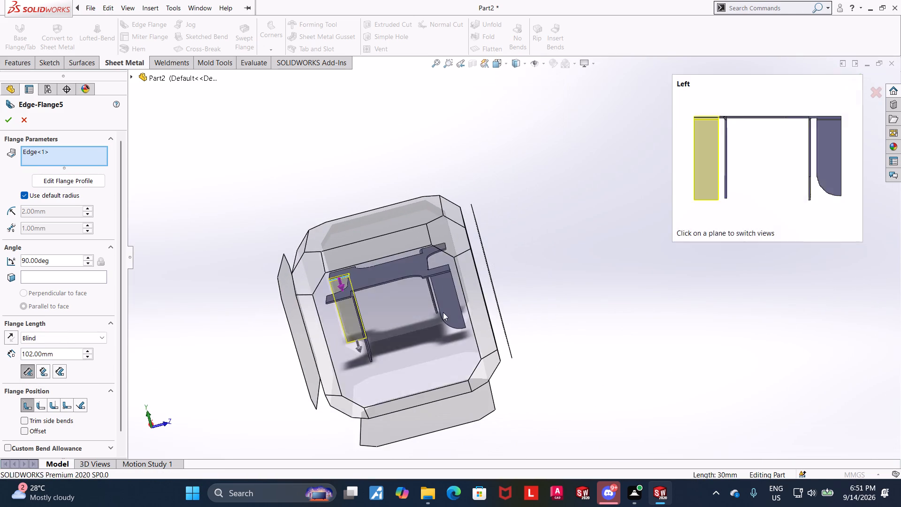
pyautogui.click(443, 312)
pyautogui.click(72, 188)
pyautogui.click(66, 181)
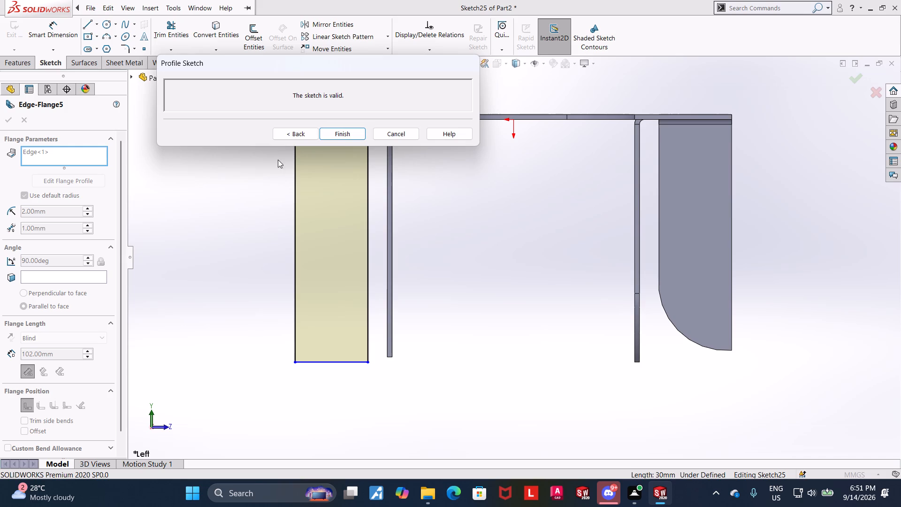
pyautogui.click(105, 38)
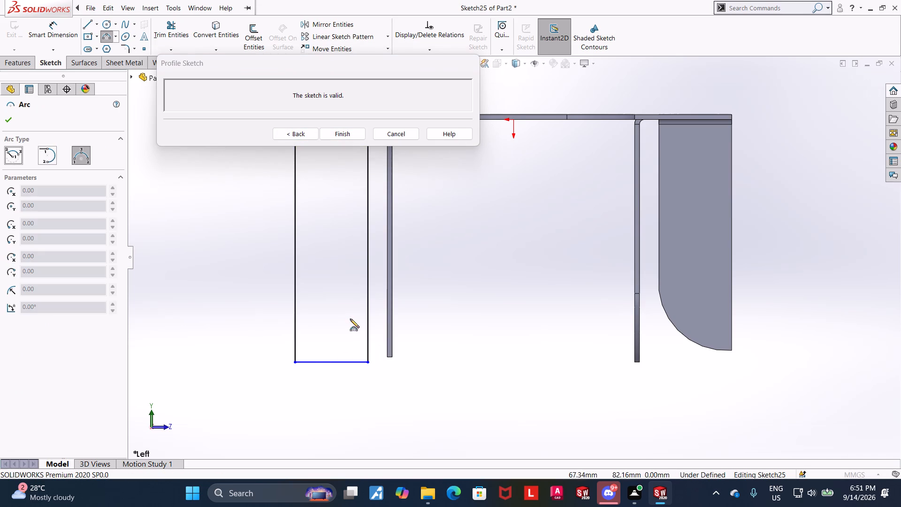
pyautogui.click(368, 288)
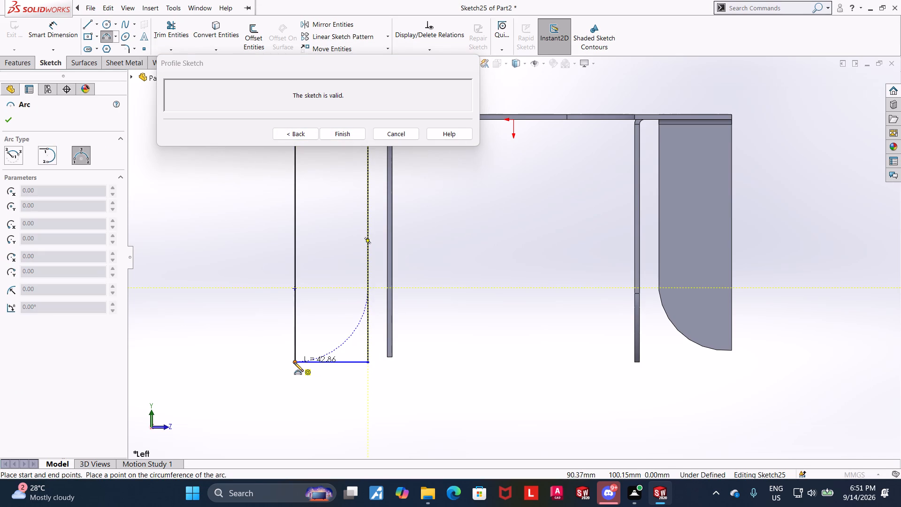
pyautogui.click(294, 362)
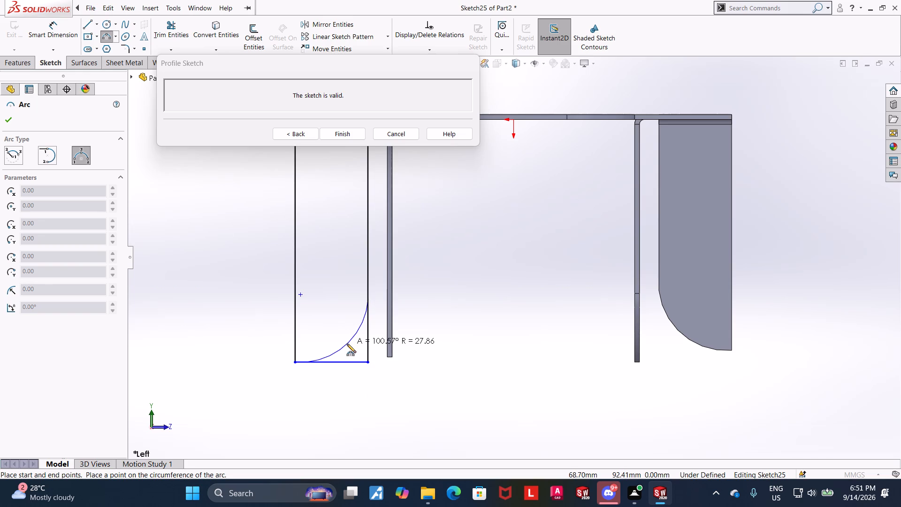
pyautogui.click(347, 344)
pyautogui.press('Escape')
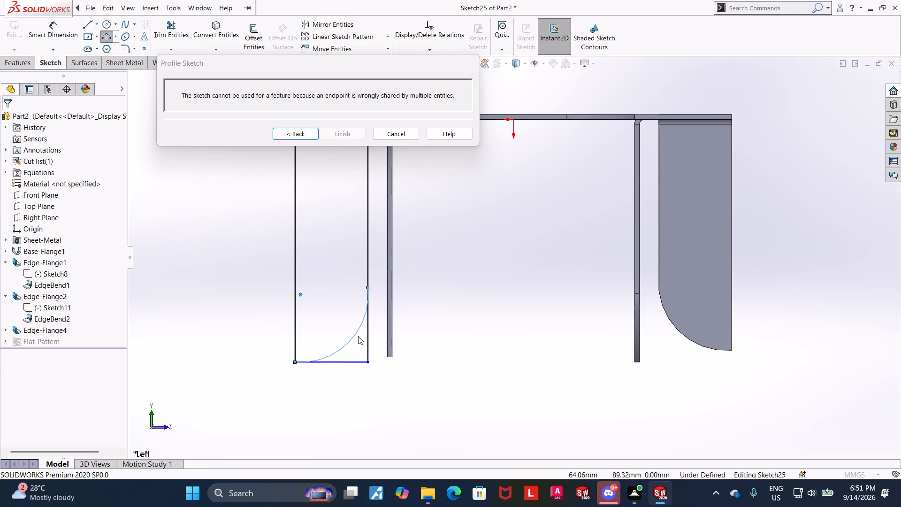
pyautogui.press('Escape')
# Dimension the new arc in the flange profile to a 28 mm radius.
pyautogui.click(60, 29)
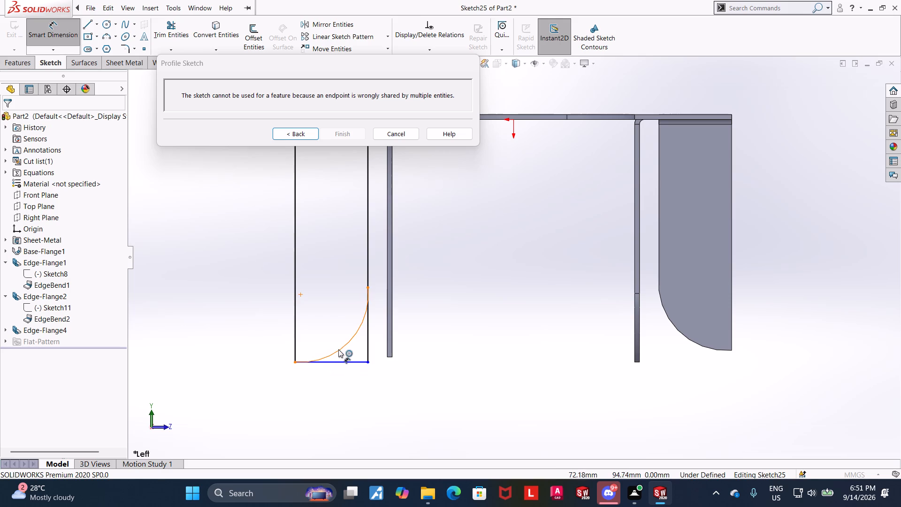
pyautogui.click(339, 349)
pyautogui.click(352, 382)
pyautogui.write('28')
pyautogui.press('Return')
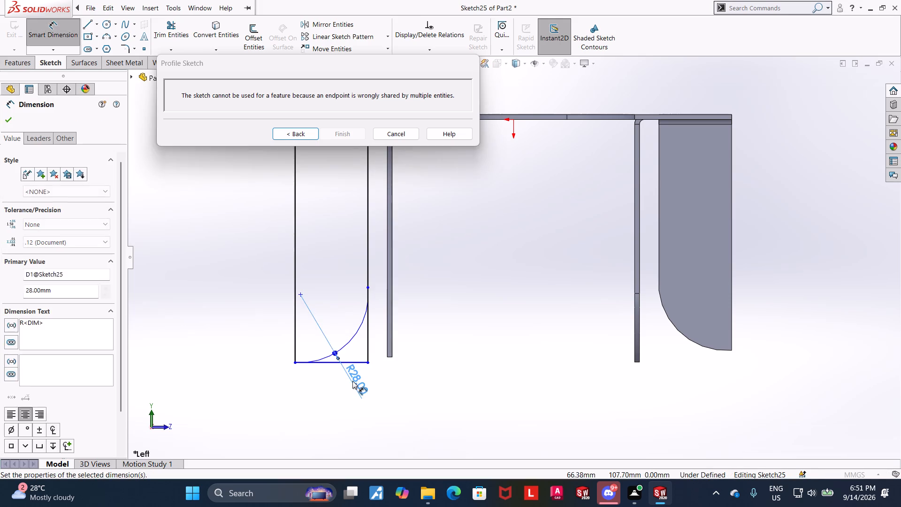
pyautogui.press('Escape')
pyautogui.press('Escape')
# Trim away the profile's lower inner corner beyond the arc, cutting the inner side line and bottom line back to it.
pyautogui.click(185, 27)
pyautogui.scroll(-3, 383, 369)
pyautogui.moveTo(391, 298); pyautogui.dragTo(366, 343)
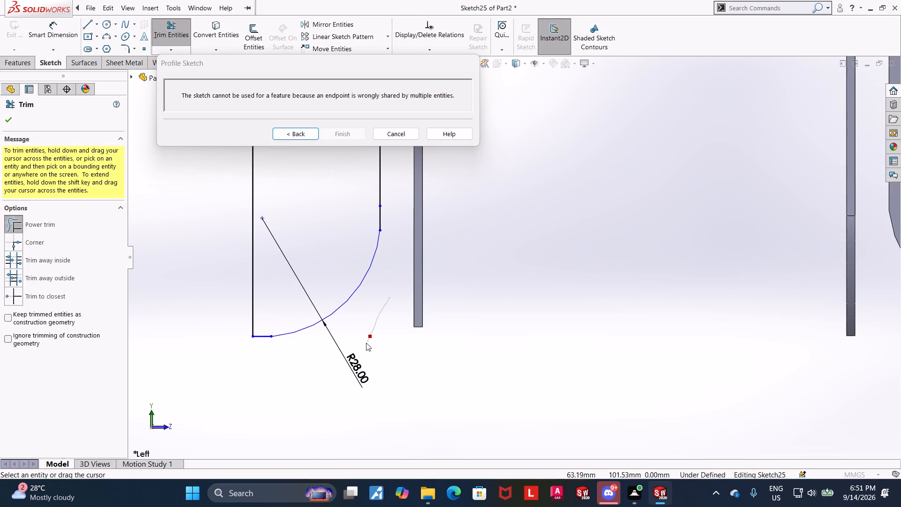
pyautogui.moveTo(366, 343); pyautogui.dragTo(367, 342)
pyautogui.scroll(2, 391, 230)
pyautogui.scroll(-4, 431, 224)
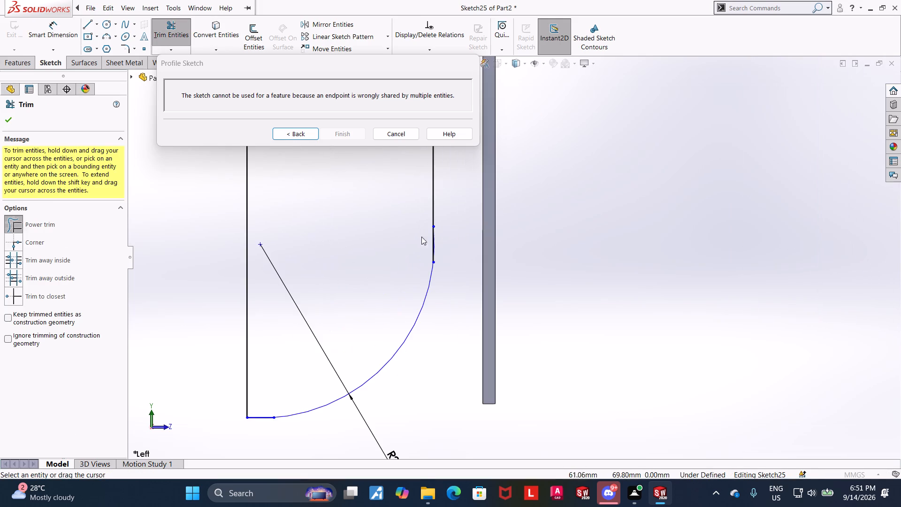
pyautogui.press('Escape')
pyautogui.press('Escape')
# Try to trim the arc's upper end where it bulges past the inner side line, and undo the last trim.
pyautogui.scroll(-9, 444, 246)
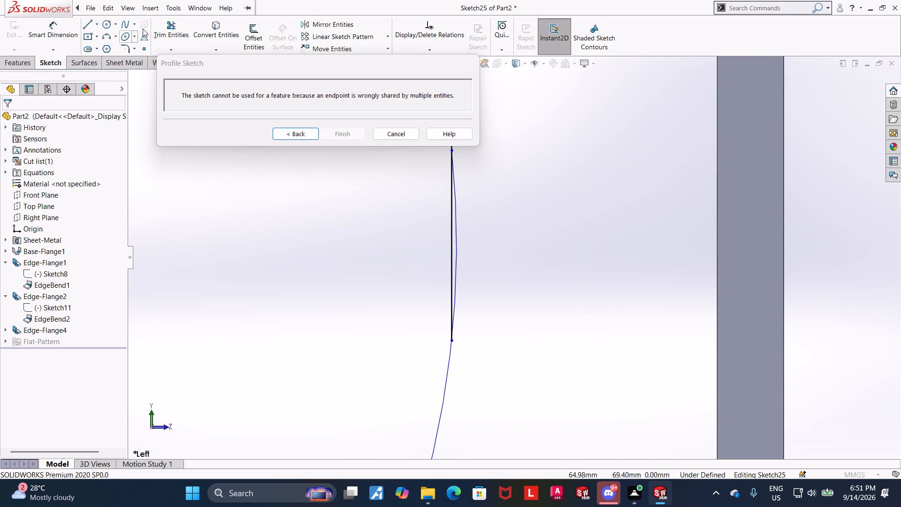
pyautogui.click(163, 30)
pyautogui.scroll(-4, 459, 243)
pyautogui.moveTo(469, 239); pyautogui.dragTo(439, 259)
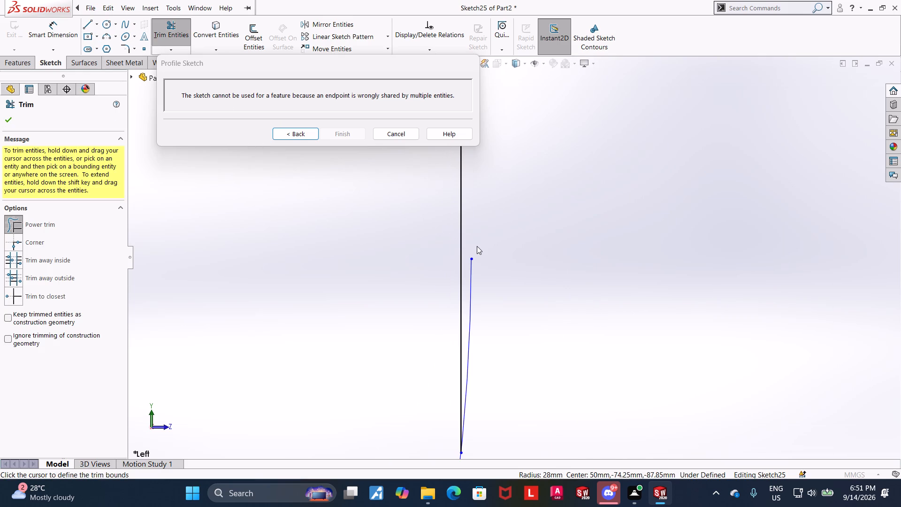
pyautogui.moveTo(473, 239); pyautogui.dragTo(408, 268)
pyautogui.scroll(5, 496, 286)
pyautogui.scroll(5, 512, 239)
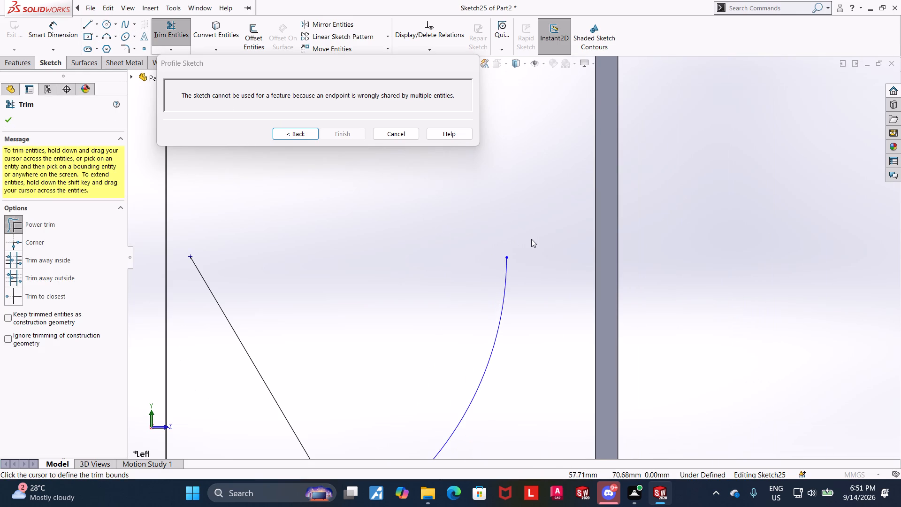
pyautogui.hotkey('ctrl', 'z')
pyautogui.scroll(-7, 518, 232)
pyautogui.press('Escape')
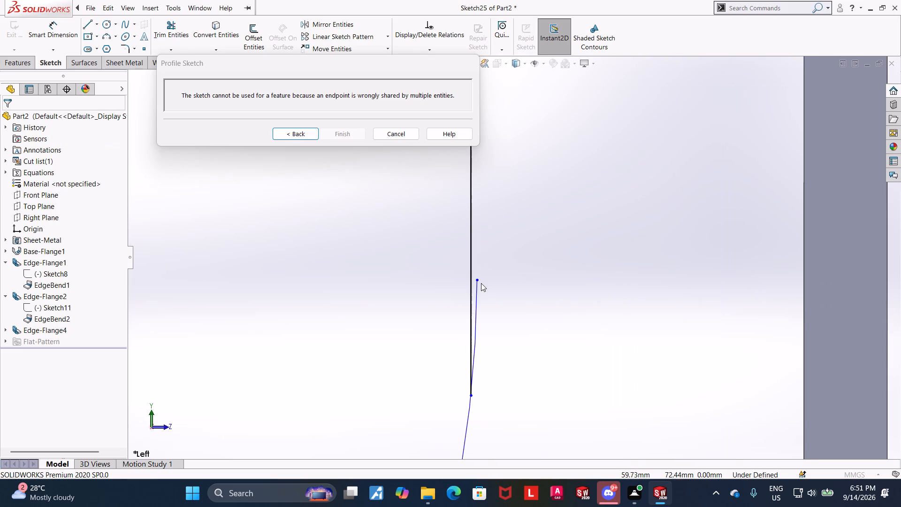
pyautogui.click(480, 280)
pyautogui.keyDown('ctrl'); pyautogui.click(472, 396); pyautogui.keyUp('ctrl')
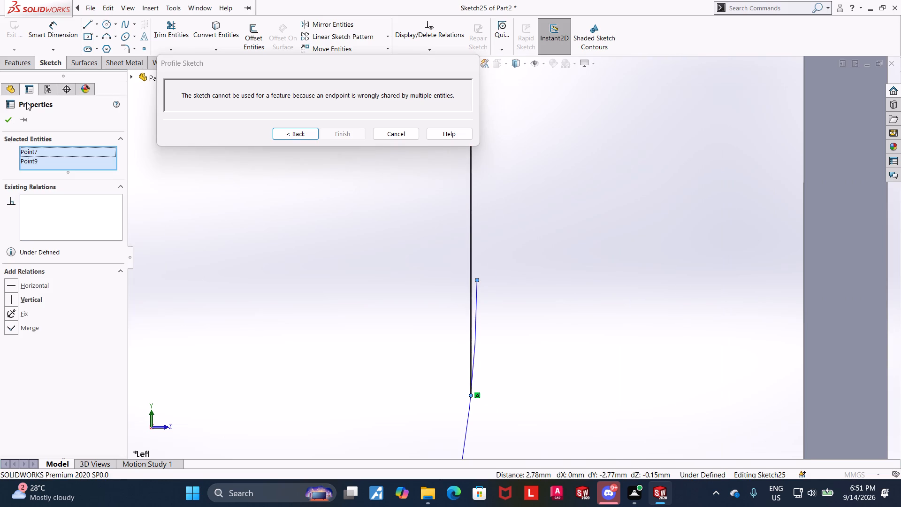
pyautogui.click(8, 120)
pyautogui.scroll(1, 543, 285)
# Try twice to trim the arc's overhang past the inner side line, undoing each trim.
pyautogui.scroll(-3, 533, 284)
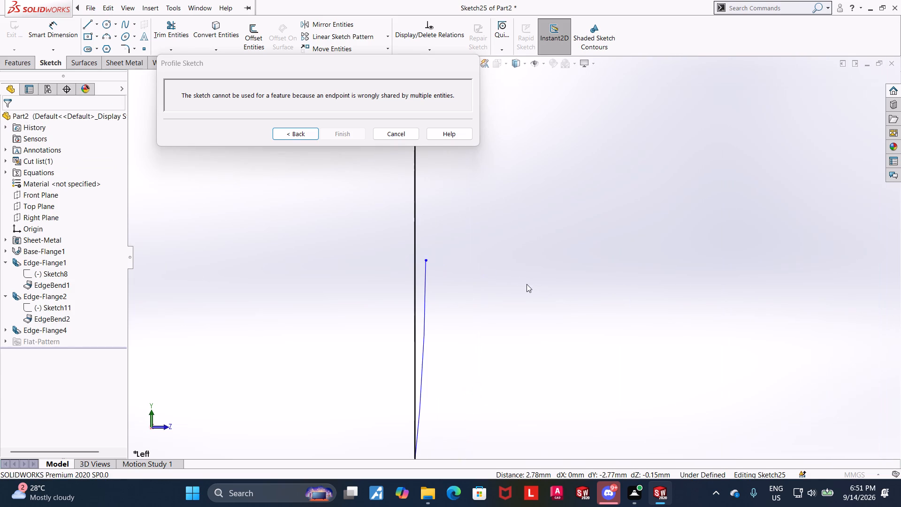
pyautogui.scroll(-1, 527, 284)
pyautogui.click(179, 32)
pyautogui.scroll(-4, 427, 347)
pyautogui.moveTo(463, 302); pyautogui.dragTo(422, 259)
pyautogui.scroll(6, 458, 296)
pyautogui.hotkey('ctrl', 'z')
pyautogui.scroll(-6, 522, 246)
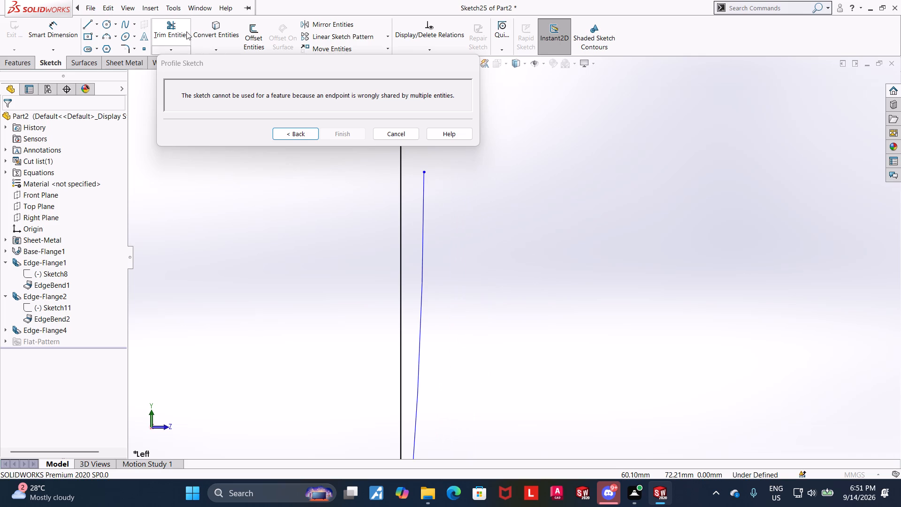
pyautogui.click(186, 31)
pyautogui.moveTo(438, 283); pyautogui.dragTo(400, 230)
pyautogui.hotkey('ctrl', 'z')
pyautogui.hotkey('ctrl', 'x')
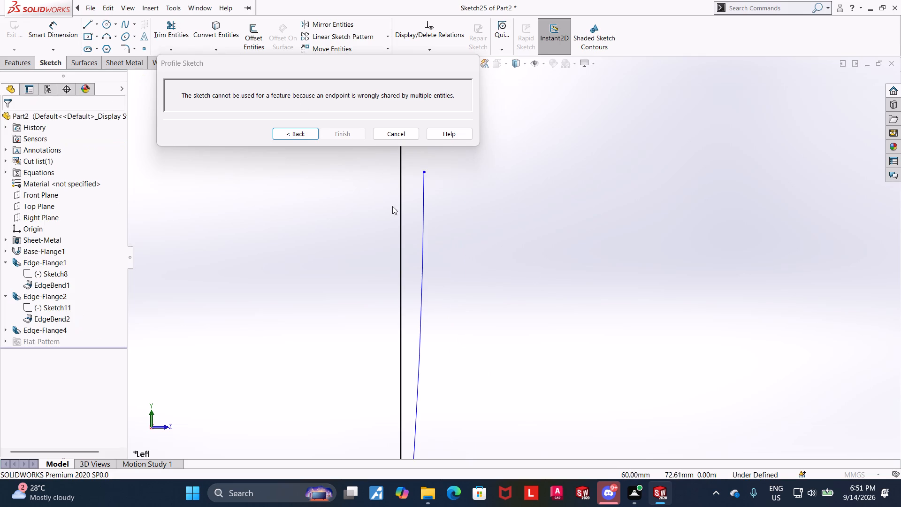
# Trim off the arc's overhanging upper end so the arc ends at the inner side line's lower endpoint.
pyautogui.click(160, 34)
pyautogui.moveTo(450, 245); pyautogui.dragTo(420, 223)
pyautogui.scroll(3, 441, 256)
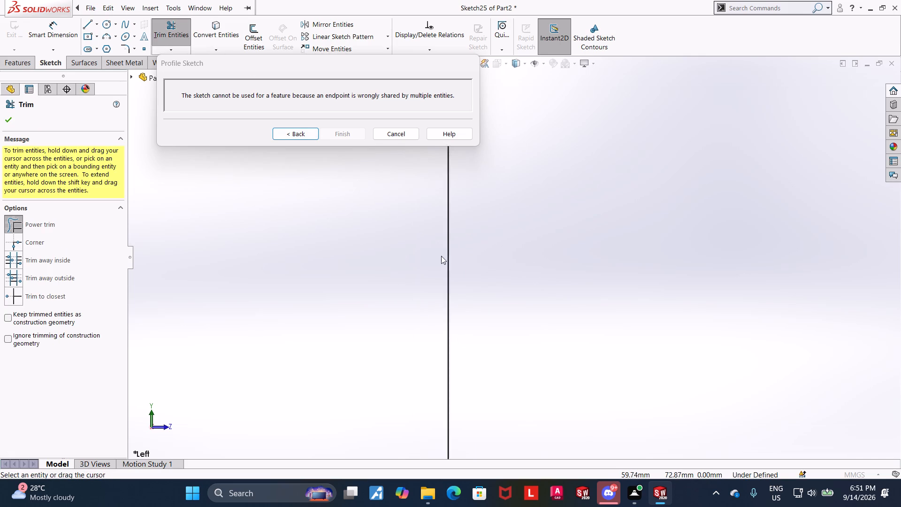
pyautogui.scroll(9, 441, 256)
pyautogui.press('Escape')
pyautogui.press('Escape')
pyautogui.scroll(11, 521, 305)
pyautogui.press('Escape')
pyautogui.press('Escape')
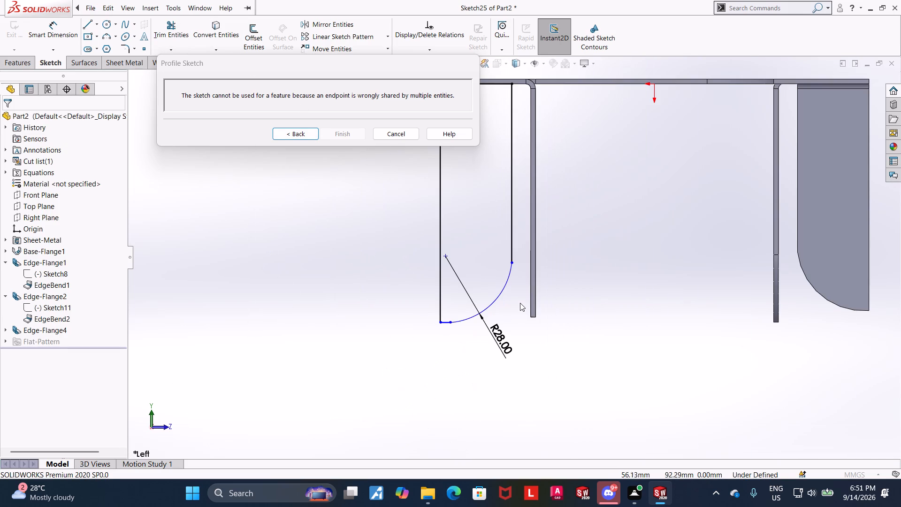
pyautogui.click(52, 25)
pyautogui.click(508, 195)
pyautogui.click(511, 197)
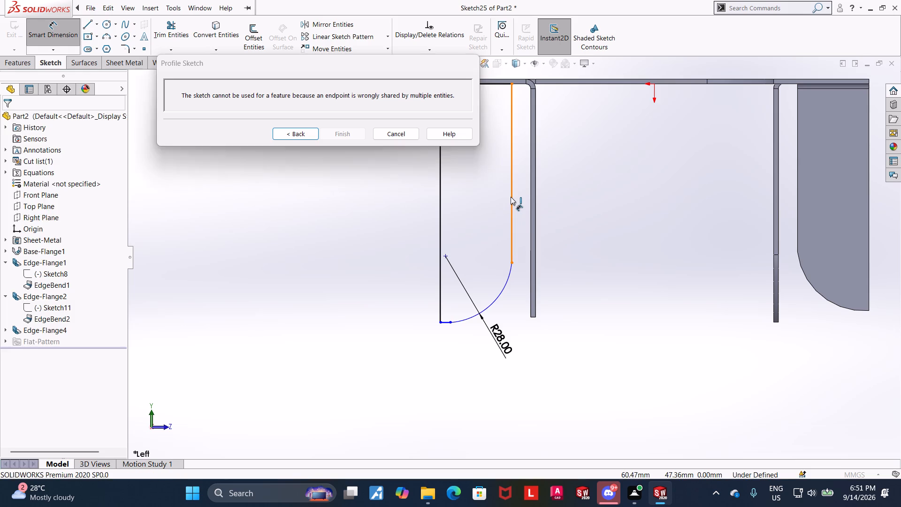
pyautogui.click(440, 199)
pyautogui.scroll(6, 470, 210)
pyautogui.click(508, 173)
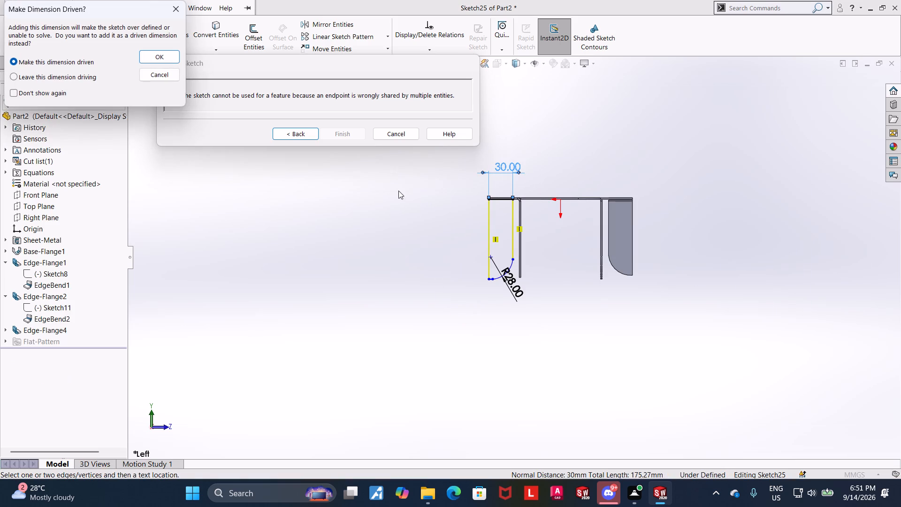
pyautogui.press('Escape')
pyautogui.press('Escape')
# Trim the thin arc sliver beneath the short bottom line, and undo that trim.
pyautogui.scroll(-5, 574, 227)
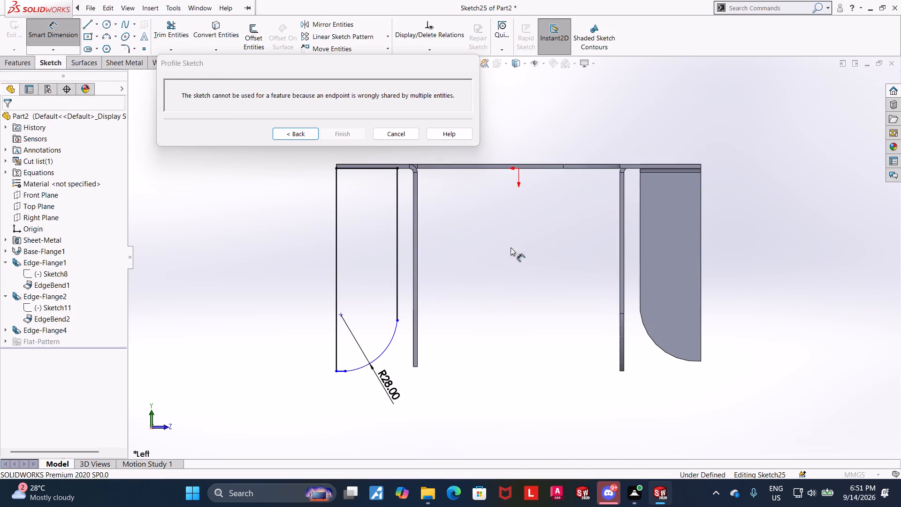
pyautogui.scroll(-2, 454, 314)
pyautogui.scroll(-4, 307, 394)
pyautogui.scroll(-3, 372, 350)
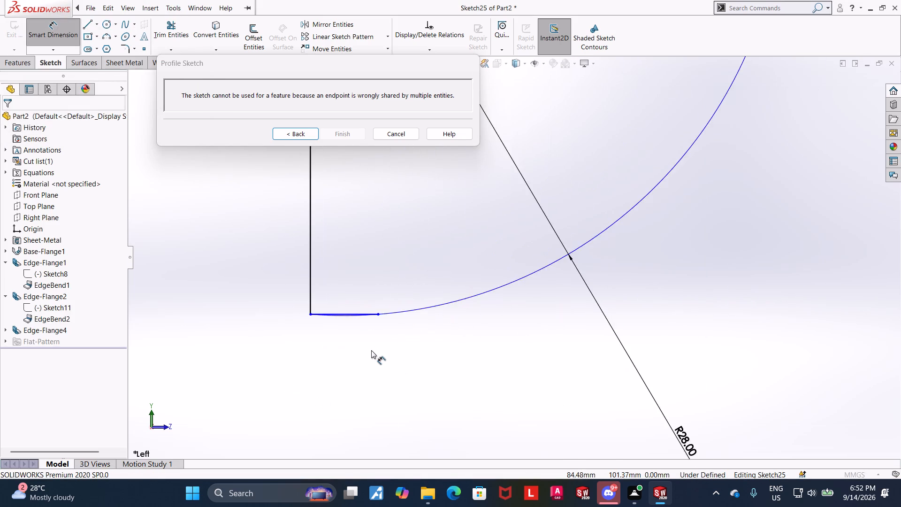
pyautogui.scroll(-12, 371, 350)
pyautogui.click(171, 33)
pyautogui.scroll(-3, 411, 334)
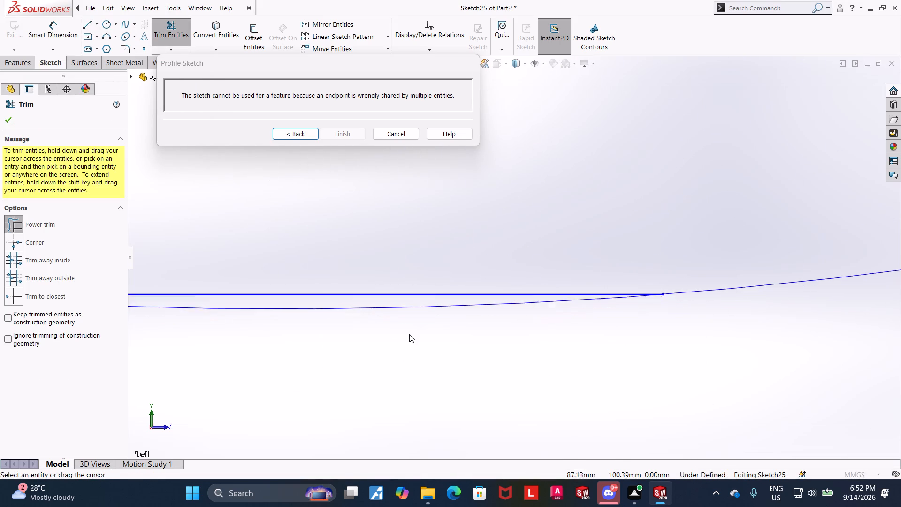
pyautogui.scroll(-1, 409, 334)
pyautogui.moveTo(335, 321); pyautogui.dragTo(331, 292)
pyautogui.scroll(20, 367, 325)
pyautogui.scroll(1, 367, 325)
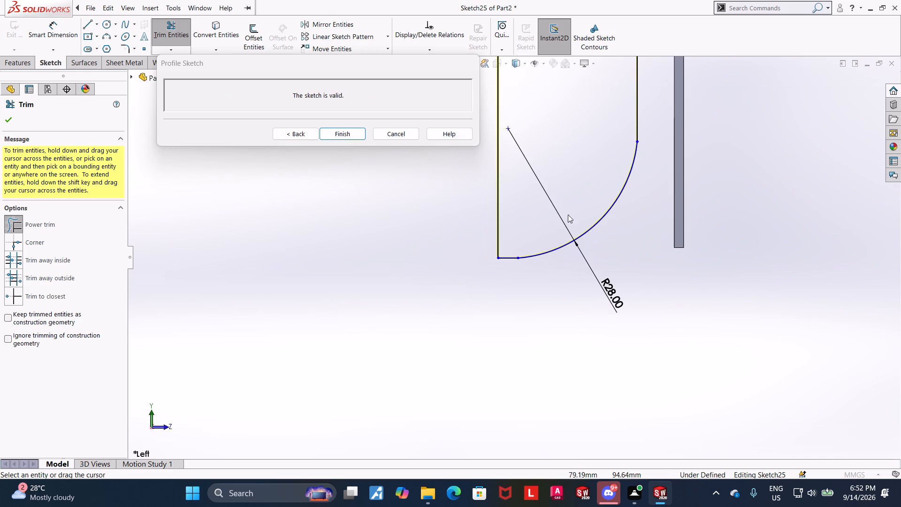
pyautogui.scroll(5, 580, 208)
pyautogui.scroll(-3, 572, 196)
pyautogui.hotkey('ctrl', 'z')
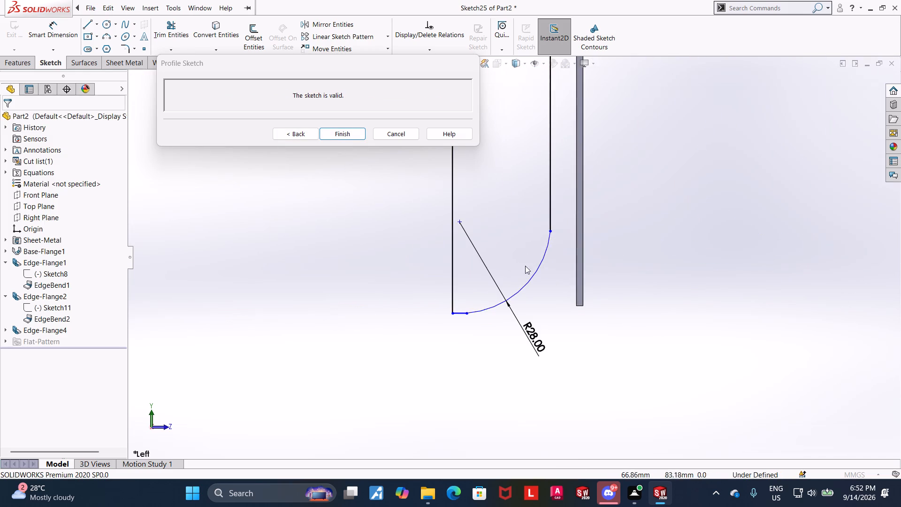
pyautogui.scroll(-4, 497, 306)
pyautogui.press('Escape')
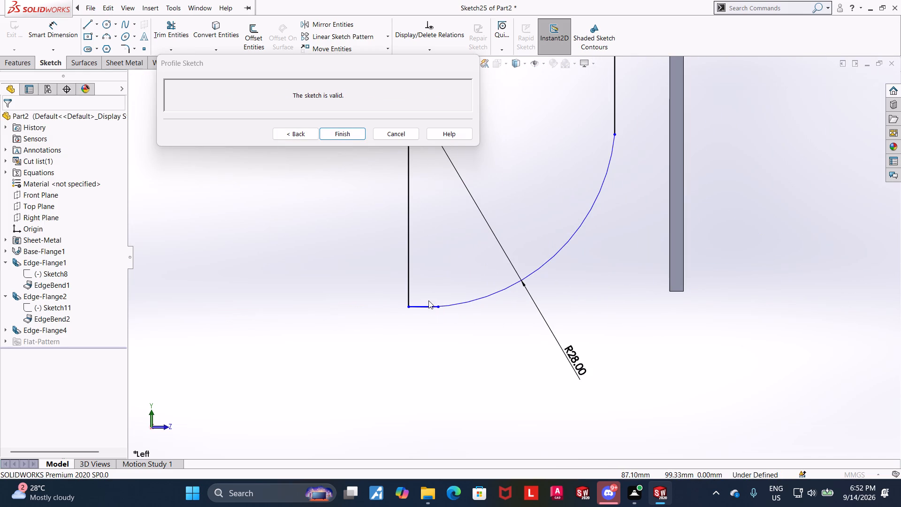
# Trim away the short bottom line and the whole arc, leaving the profile's lower end open.
pyautogui.click(176, 34)
pyautogui.moveTo(425, 294); pyautogui.dragTo(423, 317)
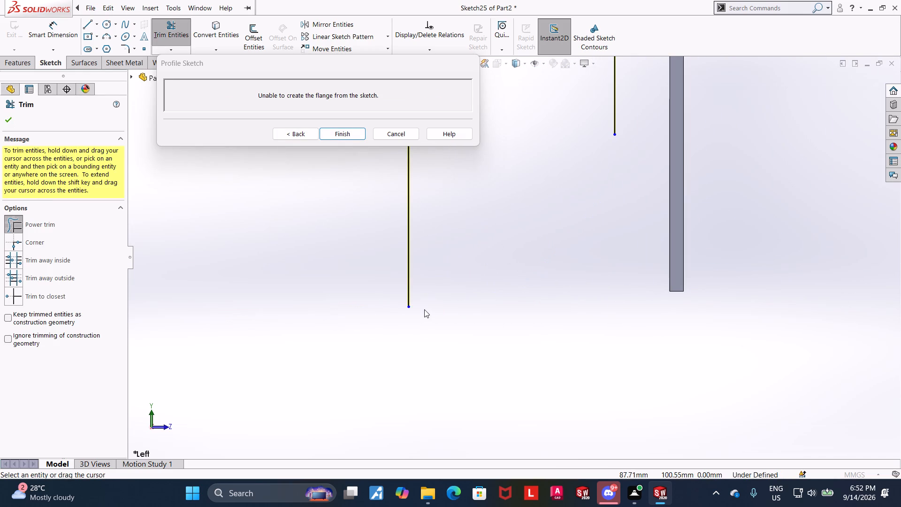
pyautogui.press('Escape')
pyautogui.press('Escape')
# Draw a three-point arc of about 27.6 mm radius from the inner side line's lower end to the outer side line's lower end.
pyautogui.click(106, 38)
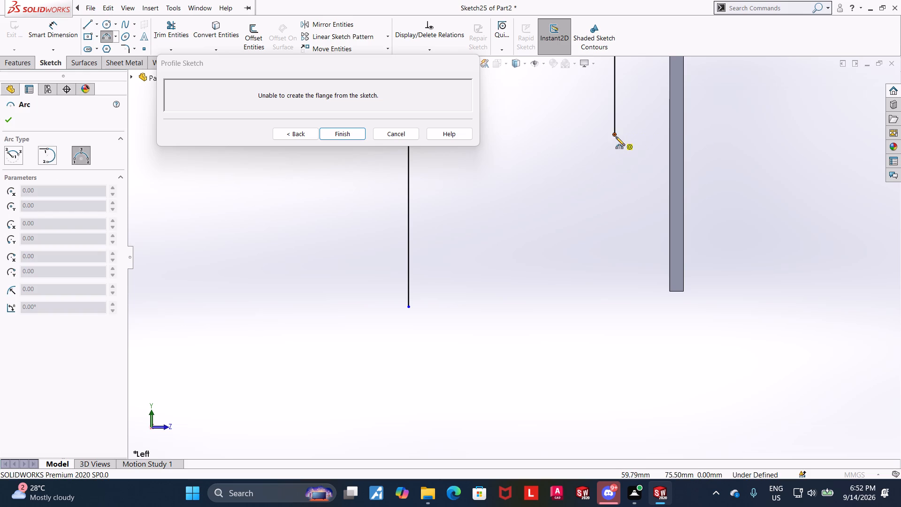
pyautogui.click(615, 137)
pyautogui.click(410, 306)
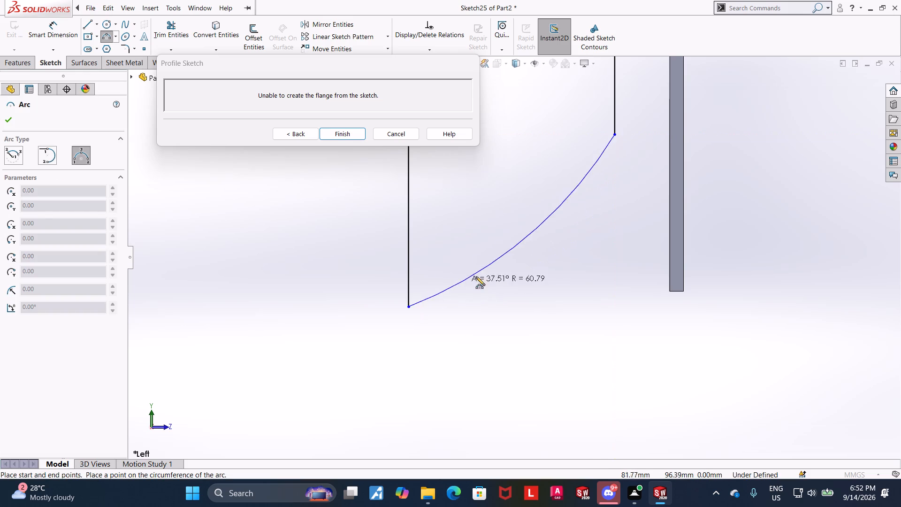
pyautogui.click(530, 276)
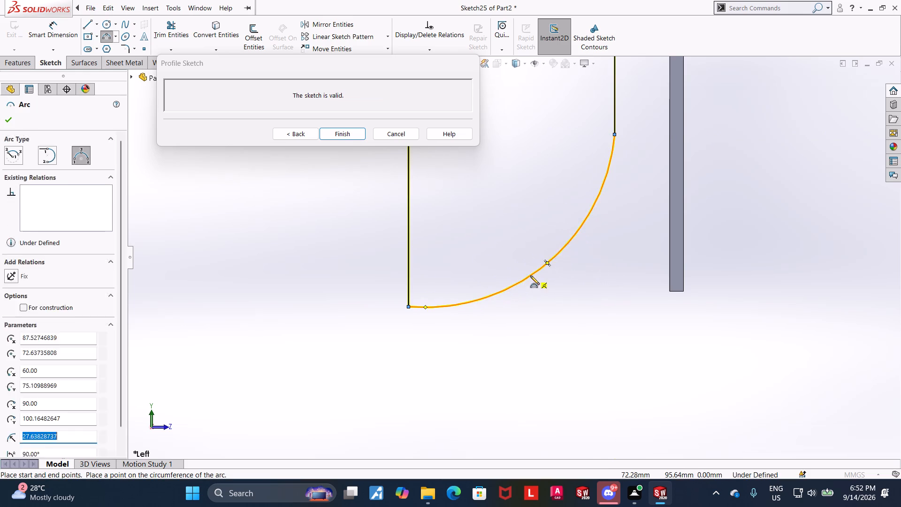
pyautogui.press('Escape')
pyautogui.press('Escape')
# Dimension the redrawn arc to a 28 mm radius.
pyautogui.click(67, 30)
pyautogui.click(537, 271)
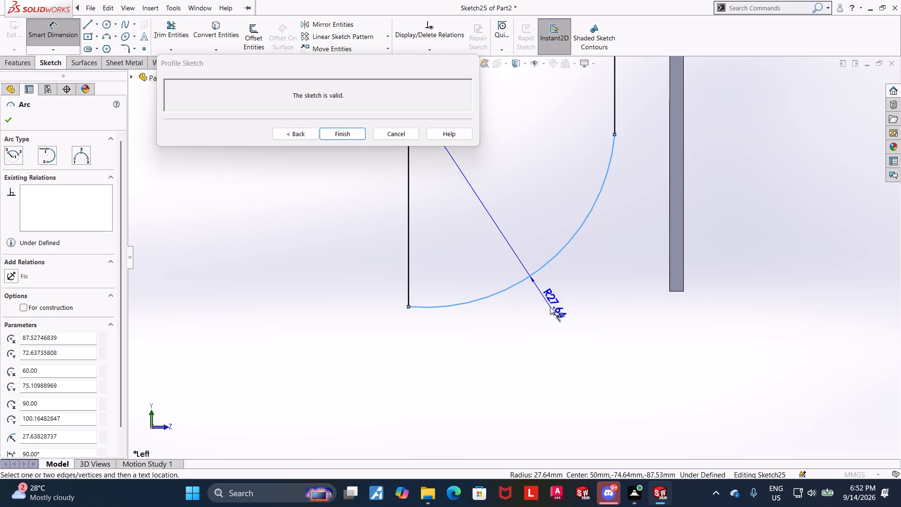
pyautogui.click(550, 307)
pyautogui.write('28')
pyautogui.press('Return')
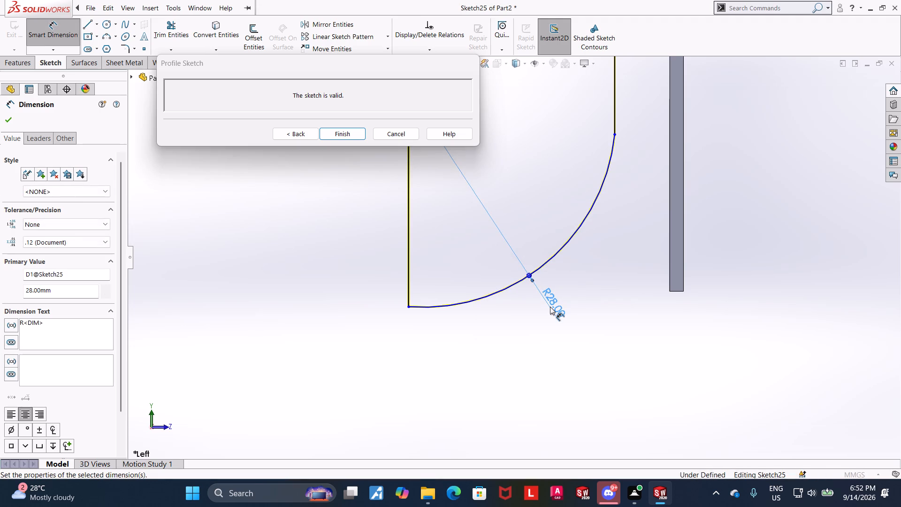
pyautogui.press('Escape')
pyautogui.press('Escape')
pyautogui.press('Escape')
# Add a driven width dimension between the profile's two side lines, placed above the flange.
pyautogui.scroll(3, 598, 267)
pyautogui.scroll(6, 571, 160)
pyautogui.scroll(-3, 538, 174)
pyautogui.press('Escape')
pyautogui.click(51, 22)
pyautogui.scroll(4, 501, 145)
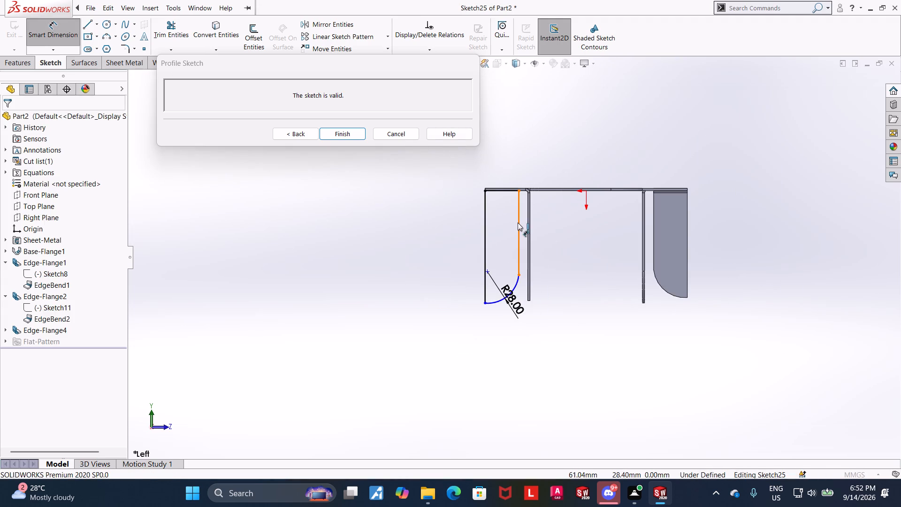
pyautogui.click(518, 222)
pyautogui.click(485, 215)
pyautogui.click(507, 166)
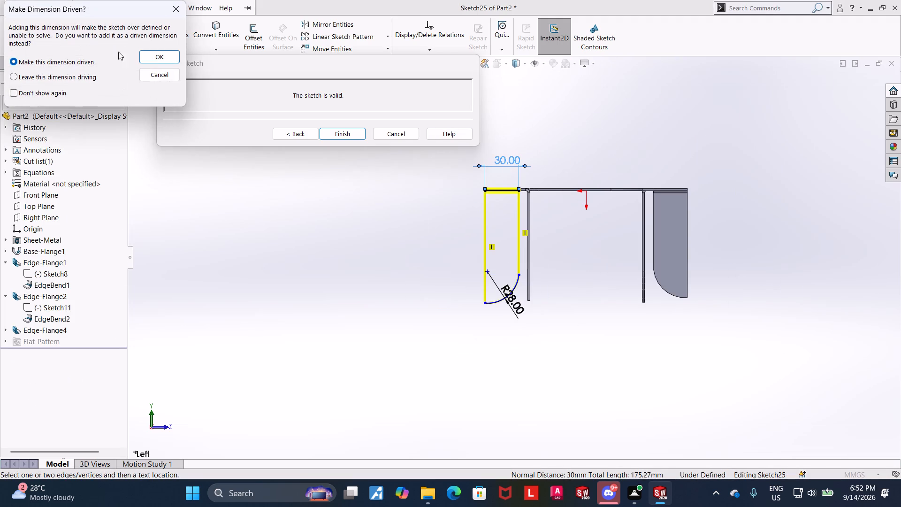
pyautogui.click(165, 59)
pyautogui.scroll(3, 554, 246)
pyautogui.press('Escape')
pyautogui.press('Escape')
# Finish the profile sketch to create the fourth edge flange with its arc end.
pyautogui.scroll(-3, 550, 261)
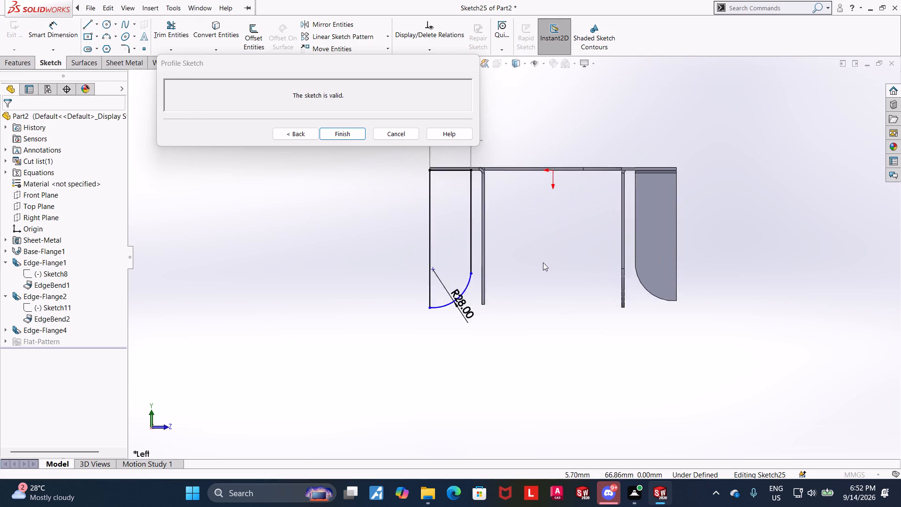
pyautogui.scroll(-2, 543, 262)
pyautogui.scroll(4, 447, 285)
pyautogui.click(333, 132)
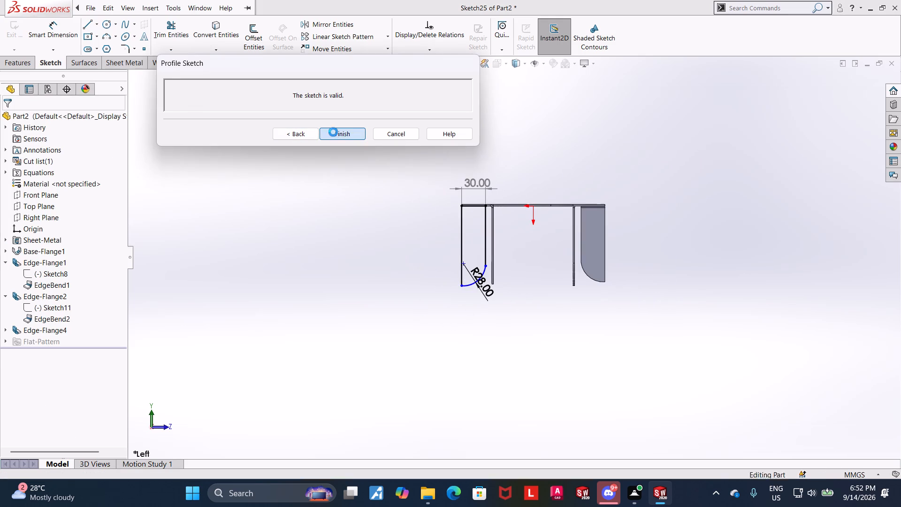
# Examine the part with its four edge flanges from above, from the side and at an angle.
pyautogui.scroll(1, 342, 215)
pyautogui.moveTo(343, 215); pyautogui.dragTo(370, 258, button='middle')
pyautogui.click(668, 273)
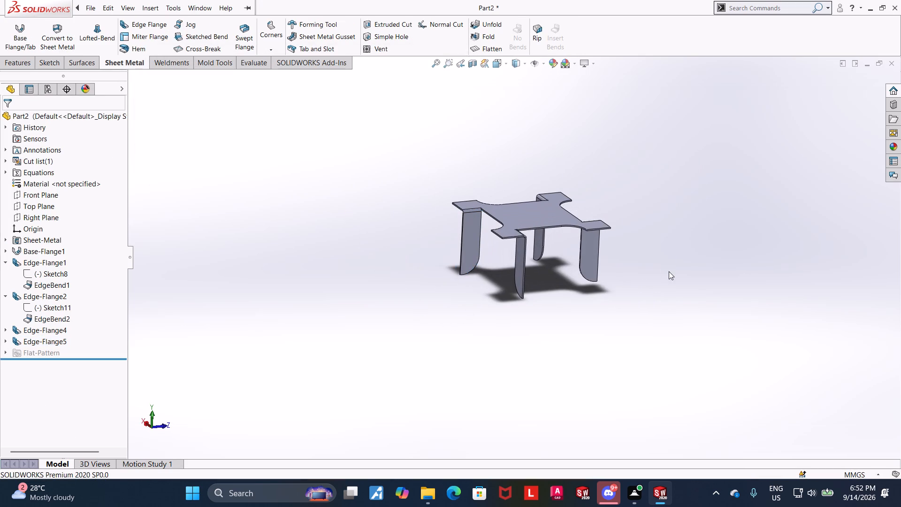
pyautogui.scroll(-2, 649, 191)
pyautogui.moveTo(640, 202); pyautogui.dragTo(620, 284, button='middle')
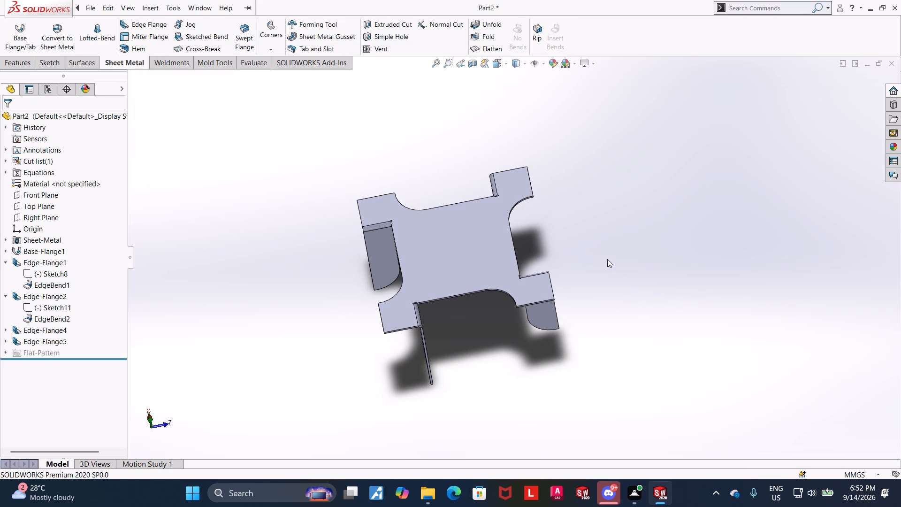
pyautogui.moveTo(609, 259); pyautogui.dragTo(668, 173, button='middle')
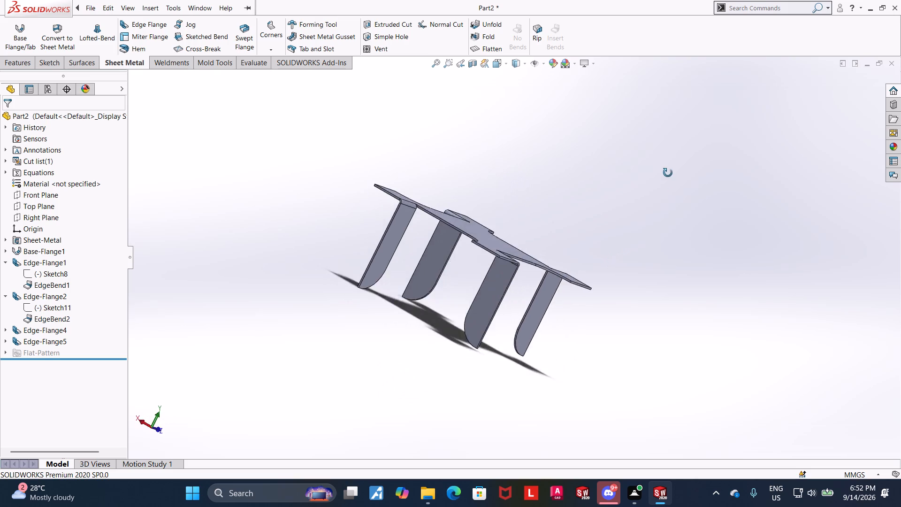
pyautogui.moveTo(668, 173); pyautogui.dragTo(626, 211, button='middle')
pyautogui.scroll(-2, 606, 213)
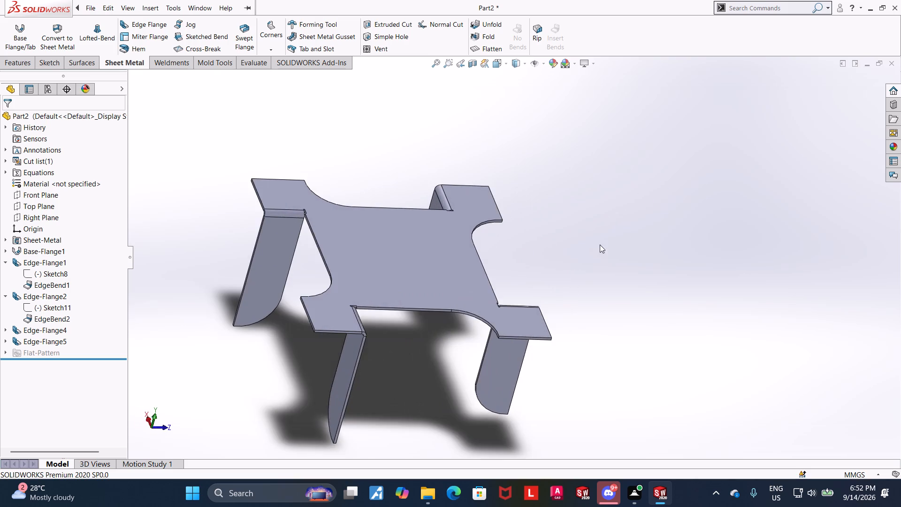
pyautogui.moveTo(599, 245); pyautogui.dragTo(575, 247, button='middle')
pyautogui.moveTo(575, 247); pyautogui.dragTo(568, 249, button='middle')
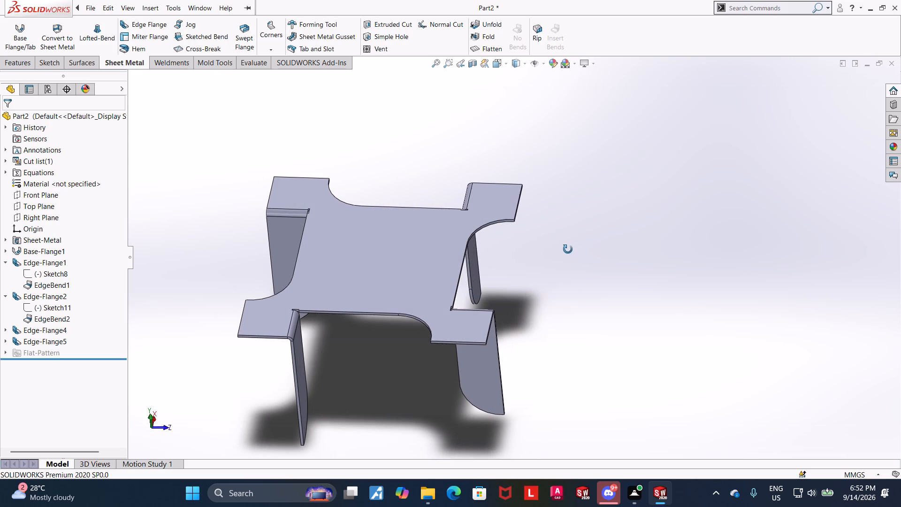
pyautogui.moveTo(568, 249); pyautogui.dragTo(578, 281, button='middle')
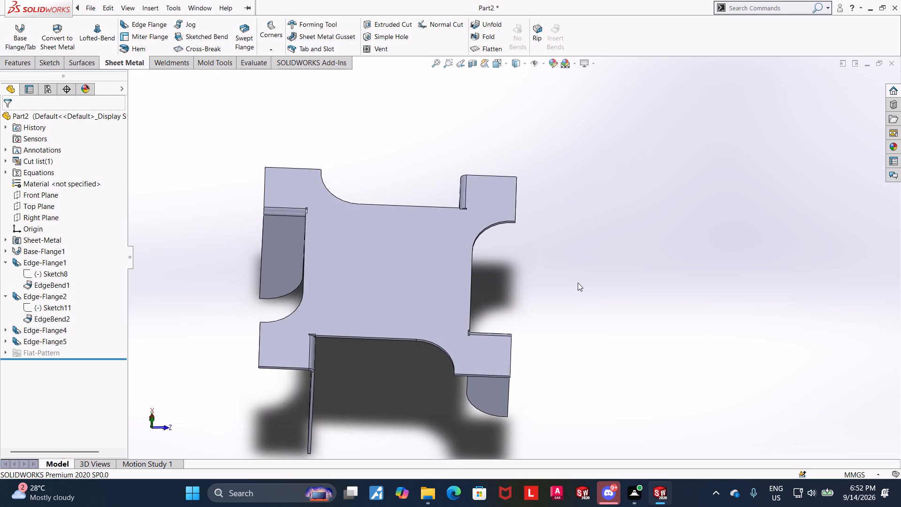
pyautogui.moveTo(578, 283); pyautogui.dragTo(602, 285, button='middle')
pyautogui.middleClick(596, 284)
pyautogui.scroll(3, 614, 234)
pyautogui.moveTo(551, 271); pyautogui.dragTo(533, 234, button='middle')
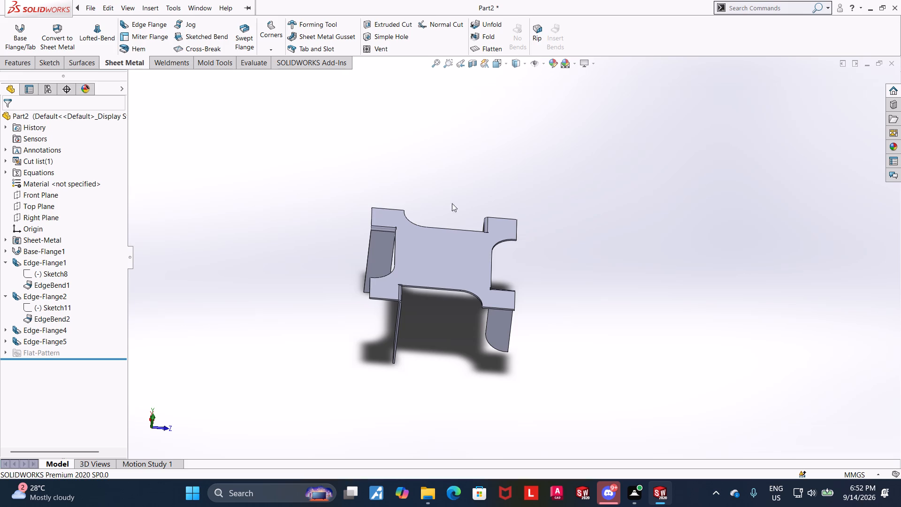